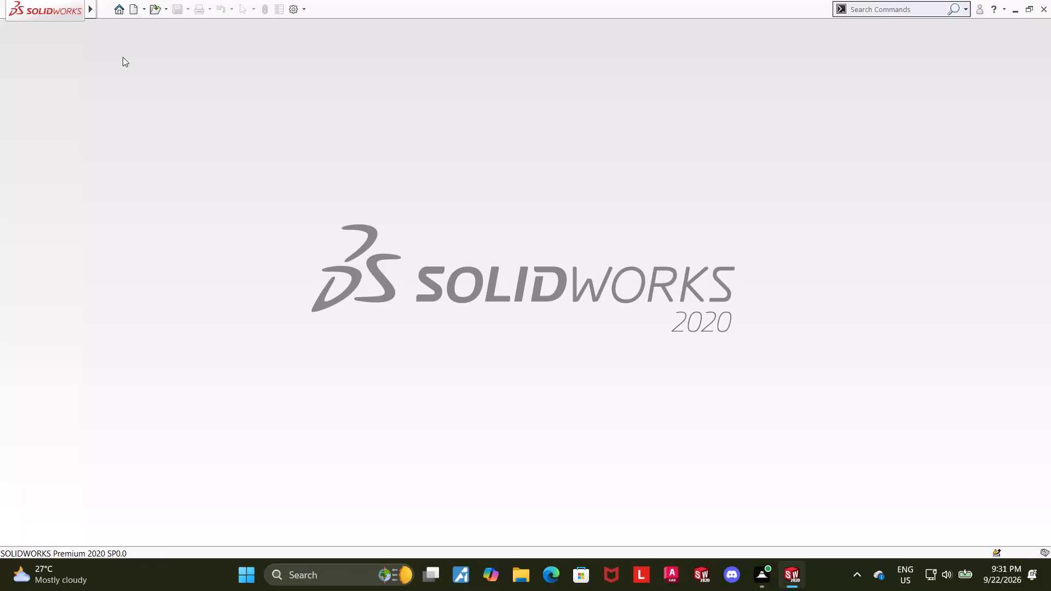
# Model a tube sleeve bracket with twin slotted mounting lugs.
# Create a new part document.
pyautogui.click(132, 6)
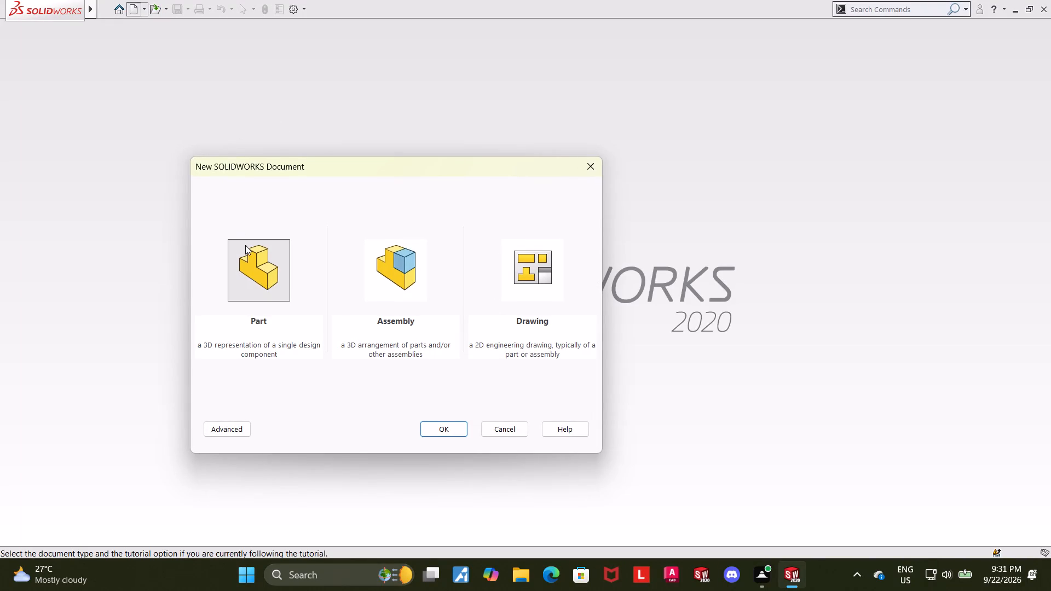
pyautogui.doubleClick(246, 254)
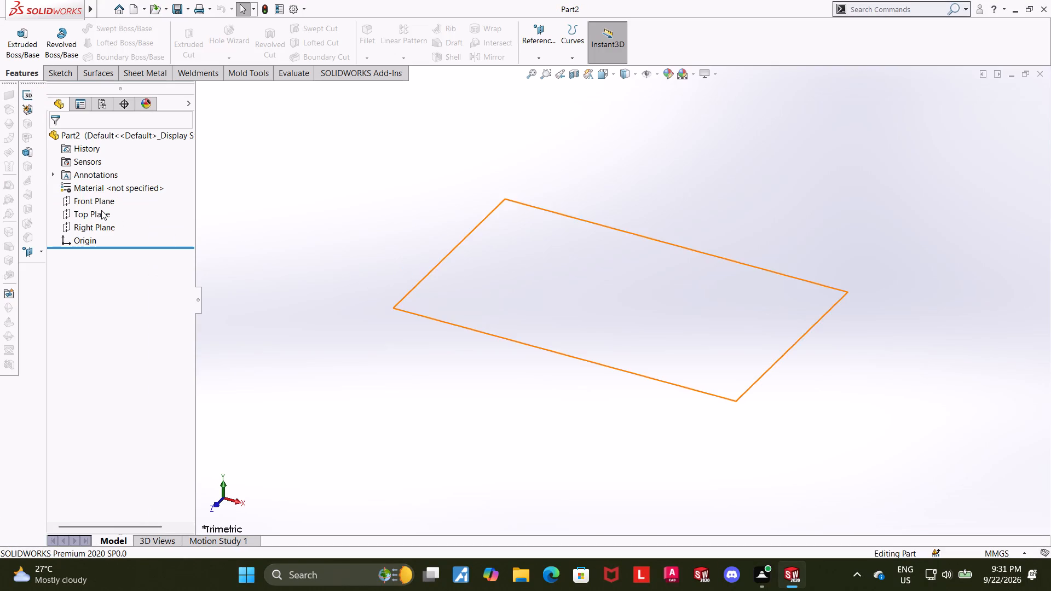
# Sketch two concentric circles centred on the origin on the Front Plane, the outer one about 62 mm in radius.
pyautogui.click(96, 205)
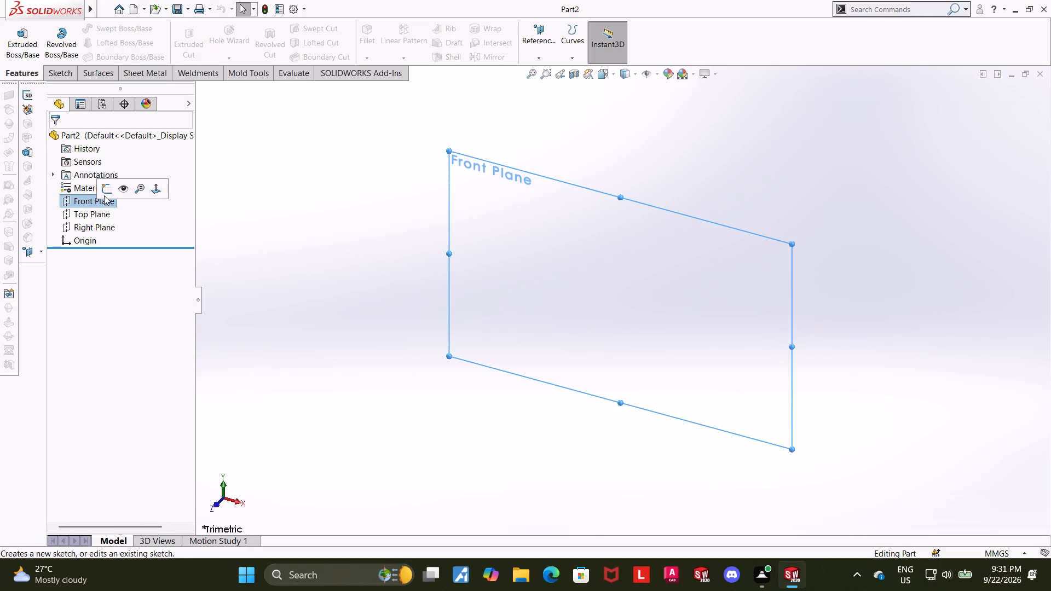
pyautogui.click(101, 188)
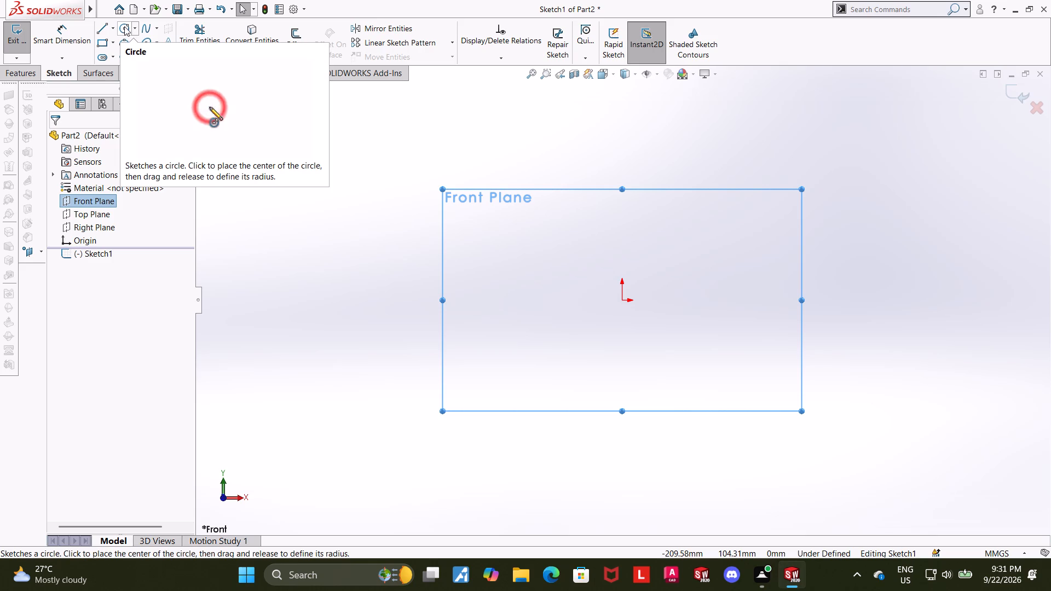
pyautogui.click(124, 26)
pyautogui.click(621, 302)
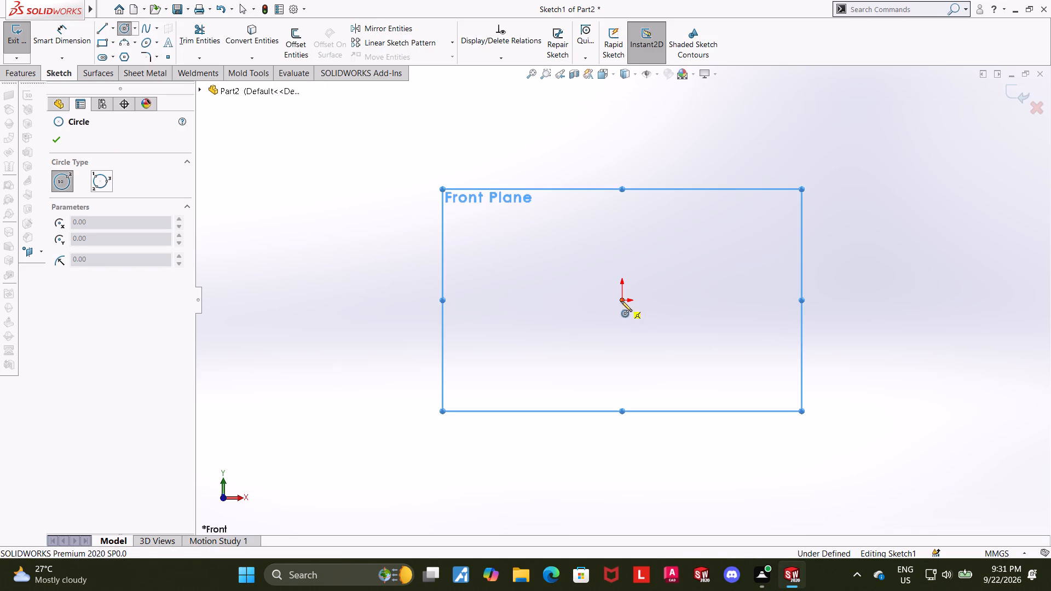
pyautogui.click(716, 218)
pyautogui.press('`')
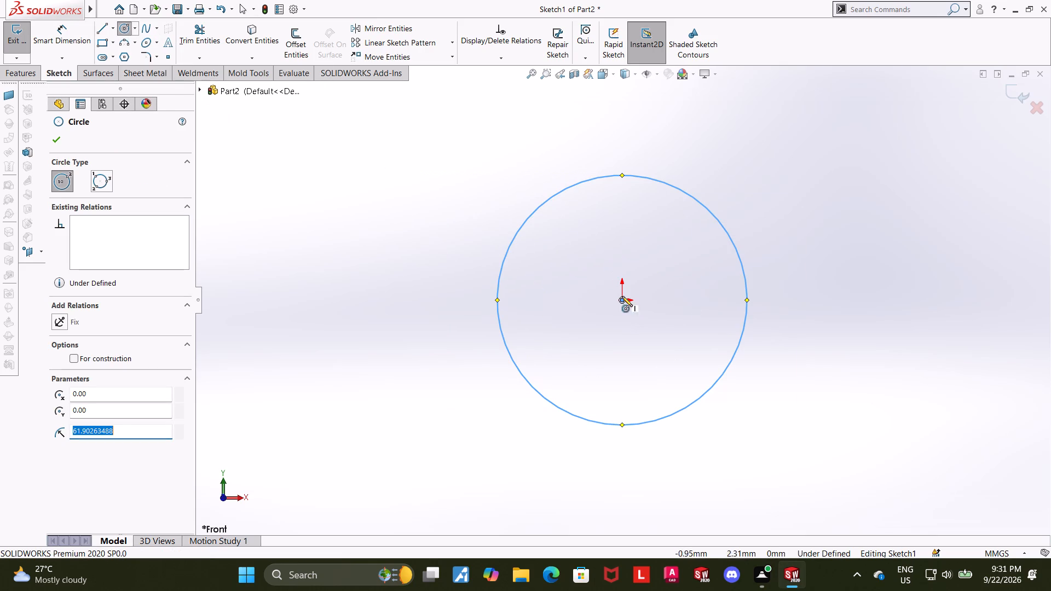
pyautogui.press('`')
pyautogui.click(620, 300)
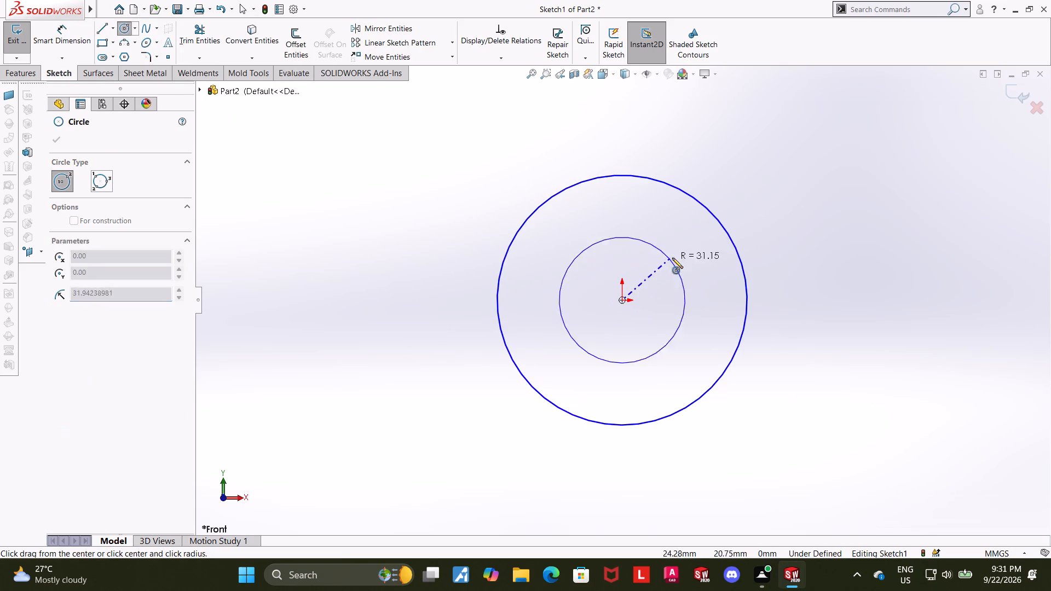
pyautogui.click(684, 246)
pyautogui.press('`')
pyautogui.press('`')
pyautogui.press('`')
# Dimension the outer circle with a diameter of 24 mm.
pyautogui.click(82, 27)
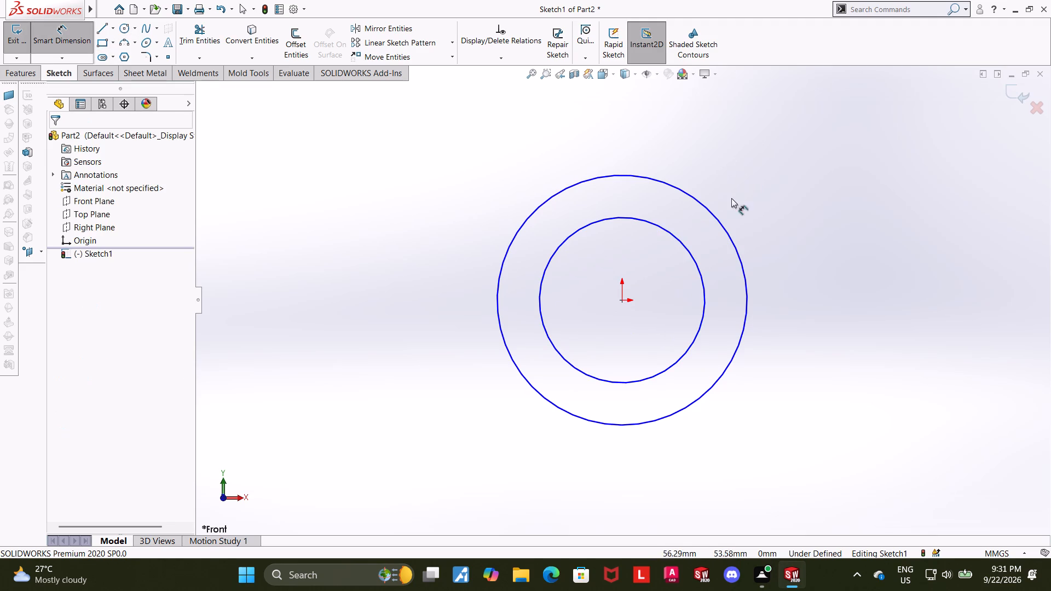
pyautogui.click(714, 216)
pyautogui.click(748, 189)
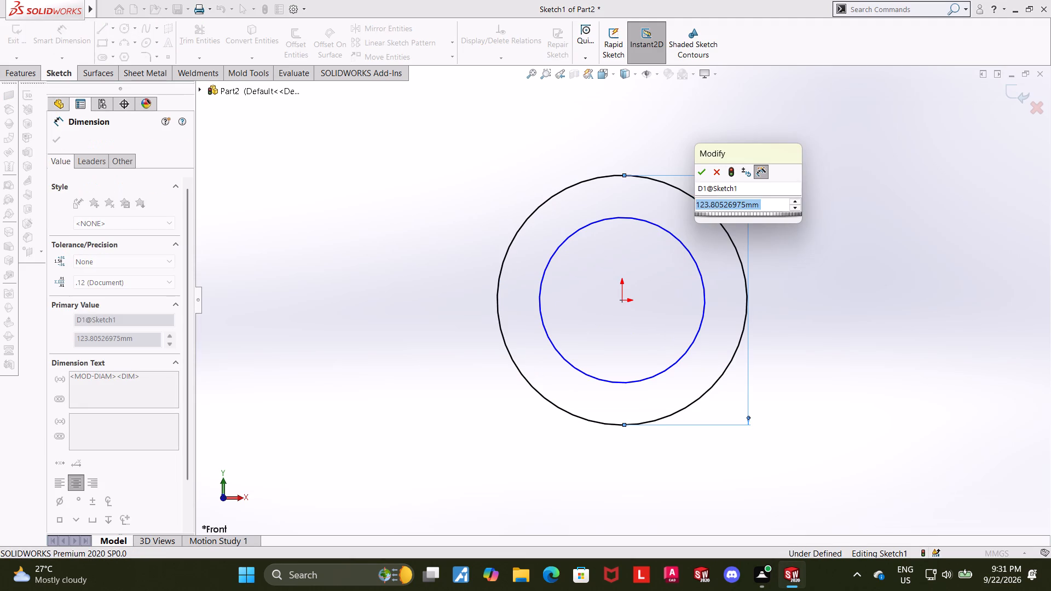
pyautogui.write('24')
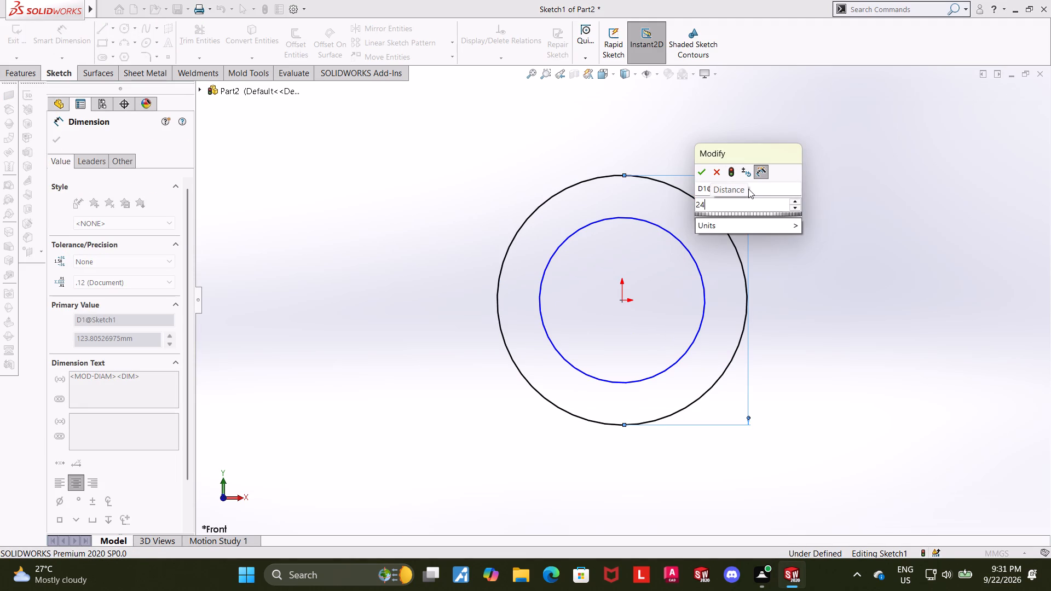
pyautogui.press('Return')
pyautogui.press('Escape')
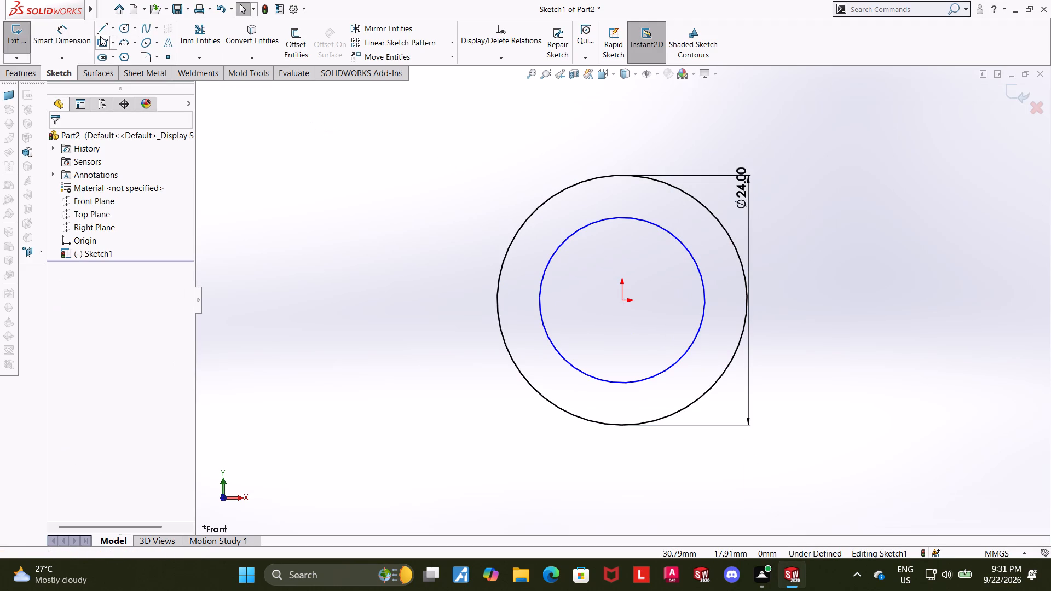
# Dimension the inner circle with a diameter of 21 mm and exit the sketch.
pyautogui.click(75, 30)
pyautogui.click(672, 238)
pyautogui.click(697, 236)
pyautogui.write('21')
pyautogui.press('Return')
pyautogui.press('Escape')
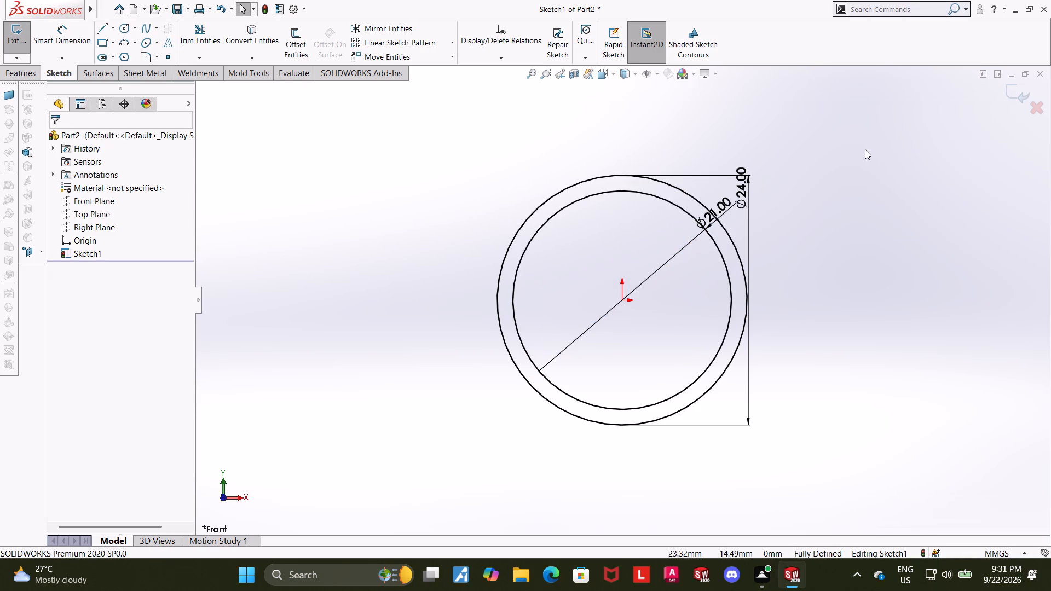
pyautogui.moveTo(856, 153); pyautogui.dragTo(831, 170, button='middle')
pyautogui.click(1019, 99)
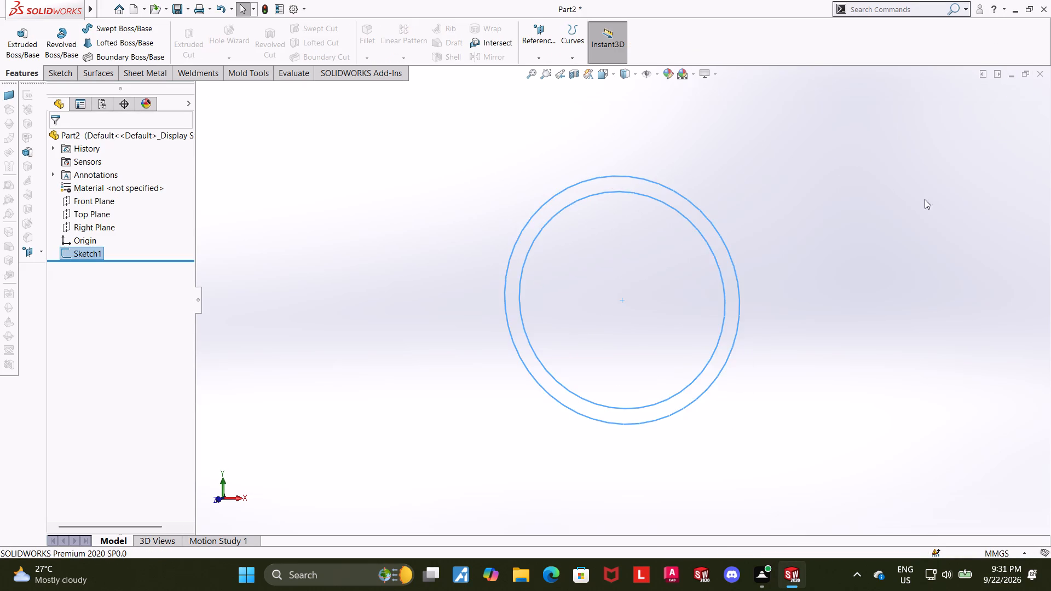
# Extrude the ring profile as a boss with the Mid Plane end condition and a depth of 60 mm.
pyautogui.moveTo(916, 204); pyautogui.dragTo(896, 214, button='middle')
pyautogui.click(21, 32)
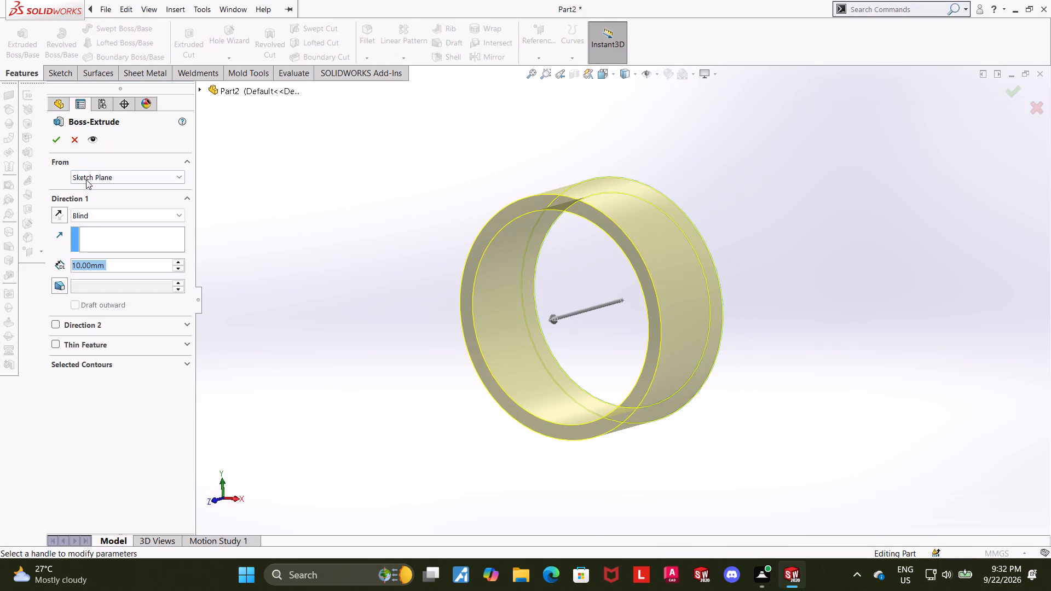
pyautogui.click(93, 210)
pyautogui.click(105, 274)
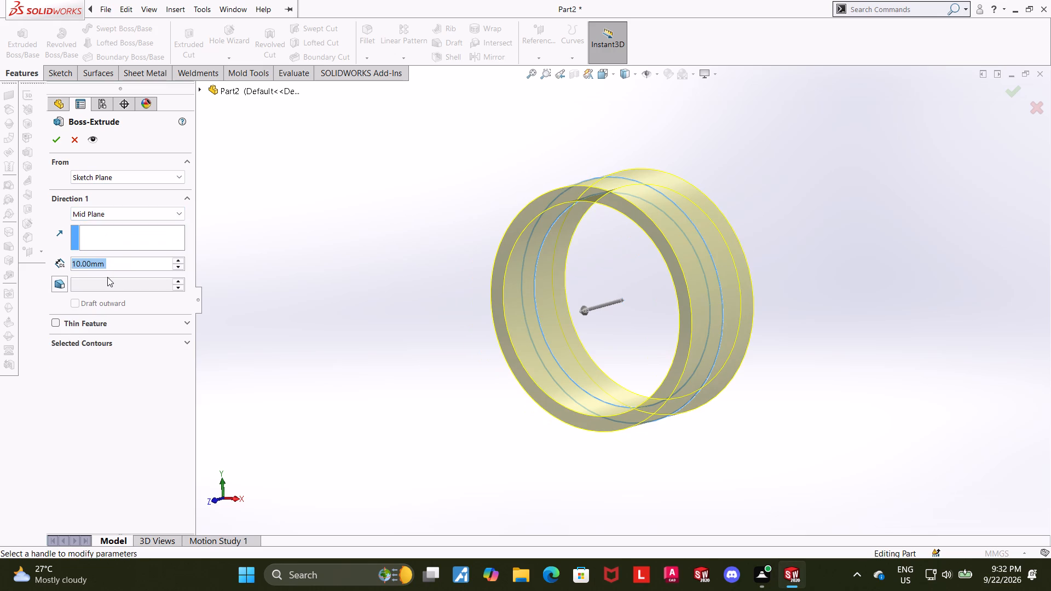
pyautogui.press('5')
pyautogui.press('BackSpace')
pyautogui.write('6-')
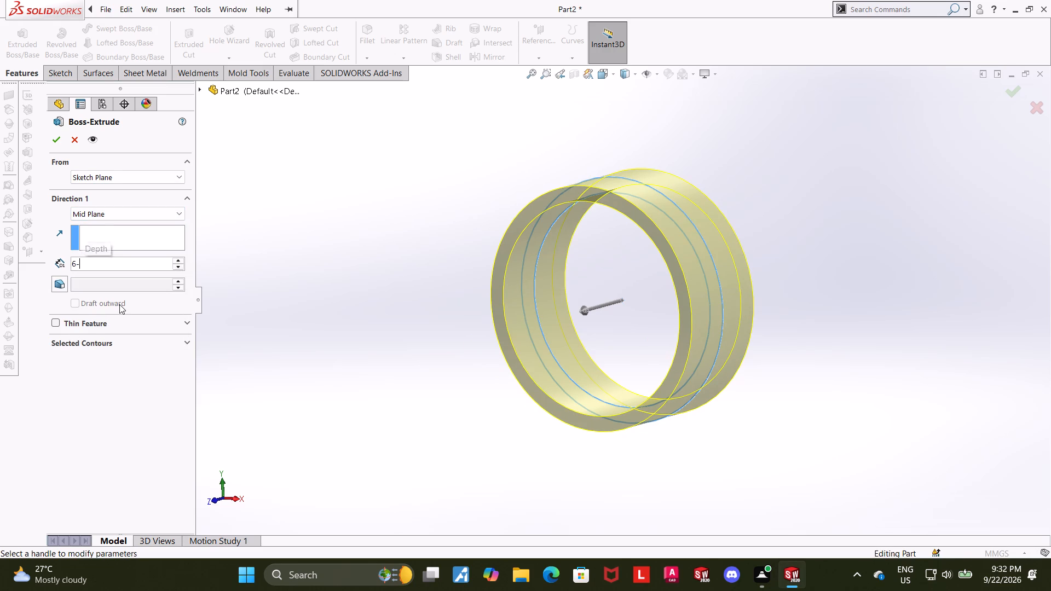
pyautogui.press('Return')
pyautogui.press('BackSpace')
pyautogui.press('0')
pyautogui.press('Return')
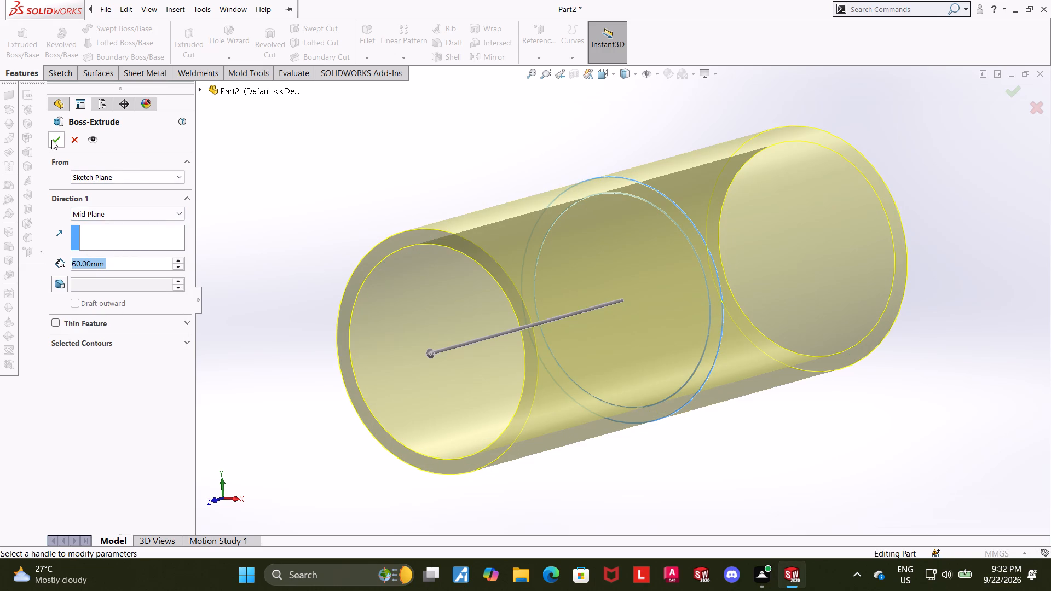
pyautogui.click(51, 140)
pyautogui.click(737, 461)
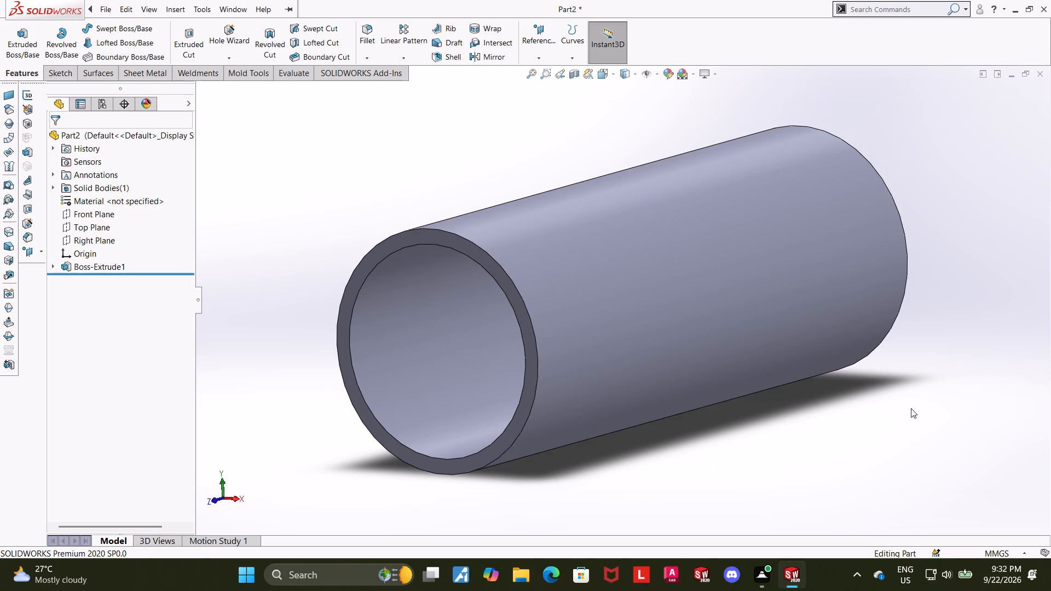
# Start a new sketch on the tube's front annular end face and view it straight on.
pyautogui.moveTo(917, 405); pyautogui.dragTo(960, 388, button='middle')
pyautogui.moveTo(706, 421); pyautogui.dragTo(712, 460, button='middle')
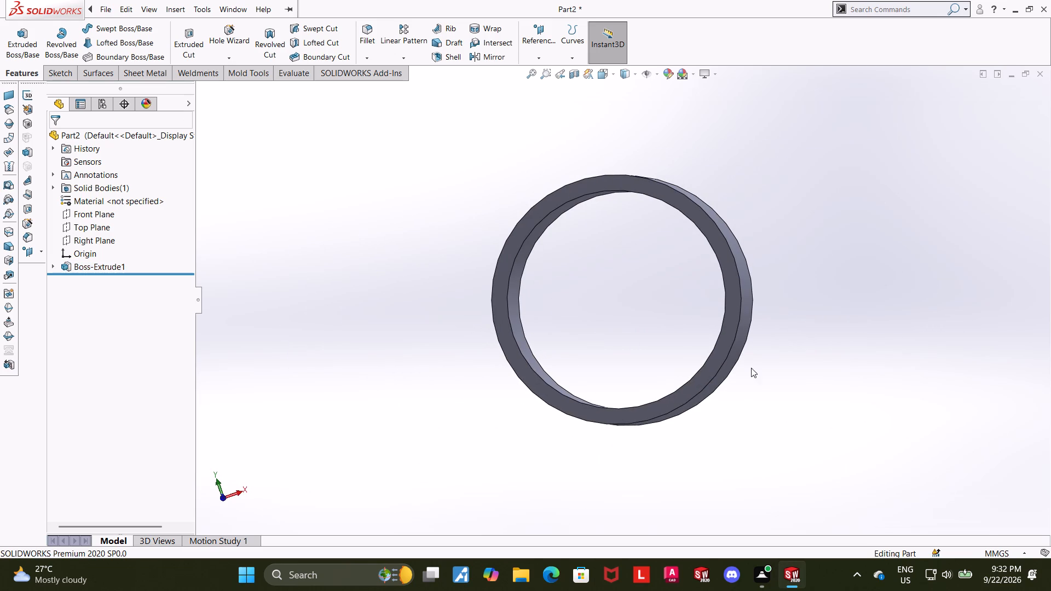
pyautogui.moveTo(794, 291); pyautogui.dragTo(794, 299, button='middle')
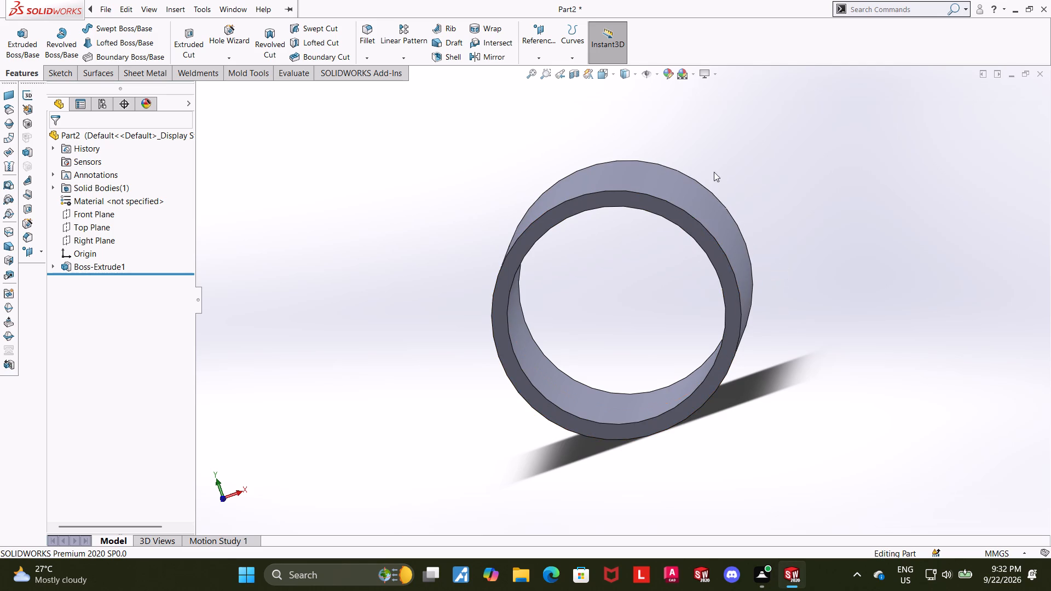
pyautogui.click(703, 239)
pyautogui.click(754, 207)
pyautogui.click(98, 278)
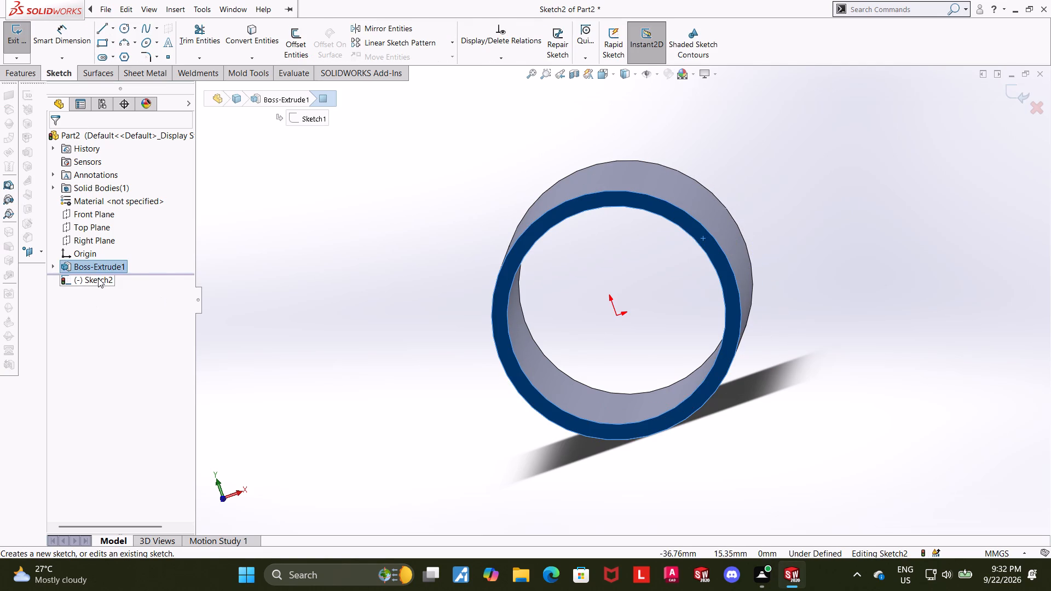
pyautogui.click(126, 265)
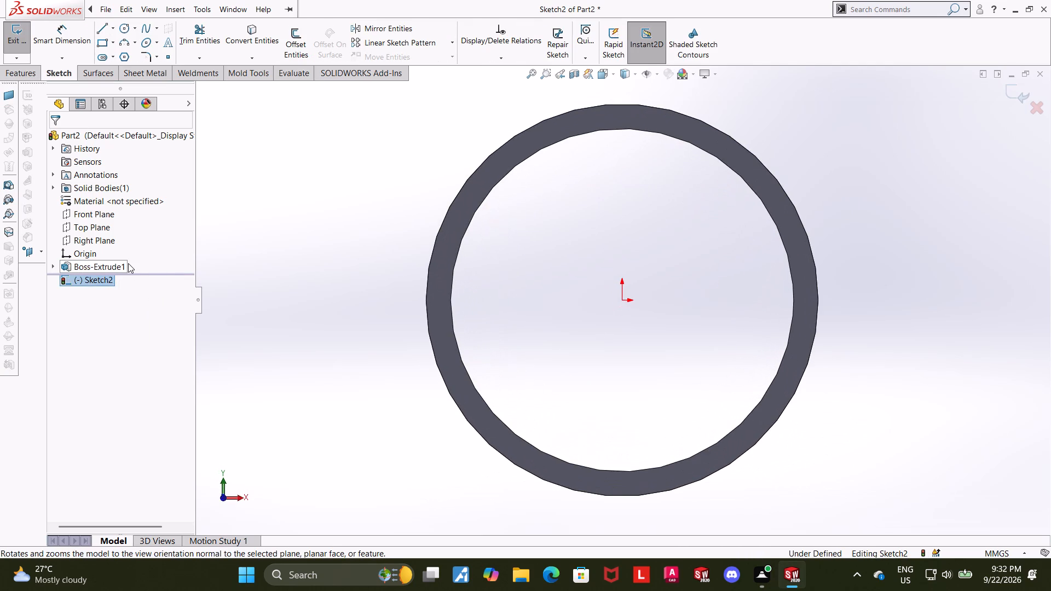
# Sketch a nearly vertical centerline about 17.5 mm long from the origin up past the tube's outer edge.
pyautogui.click(116, 28)
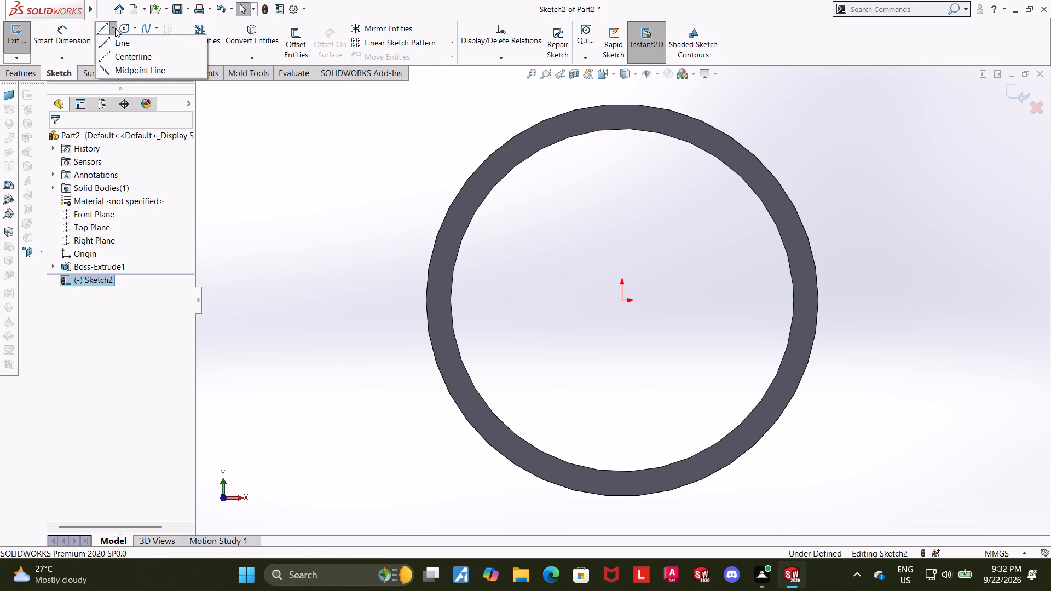
pyautogui.click(116, 61)
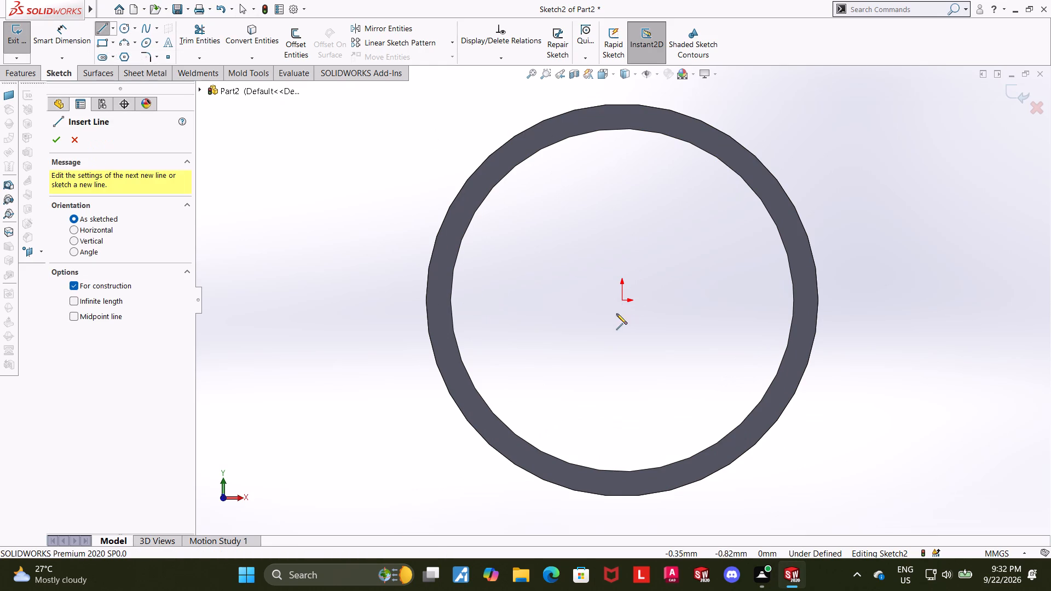
pyautogui.click(621, 300)
pyautogui.scroll(4, 621, 299)
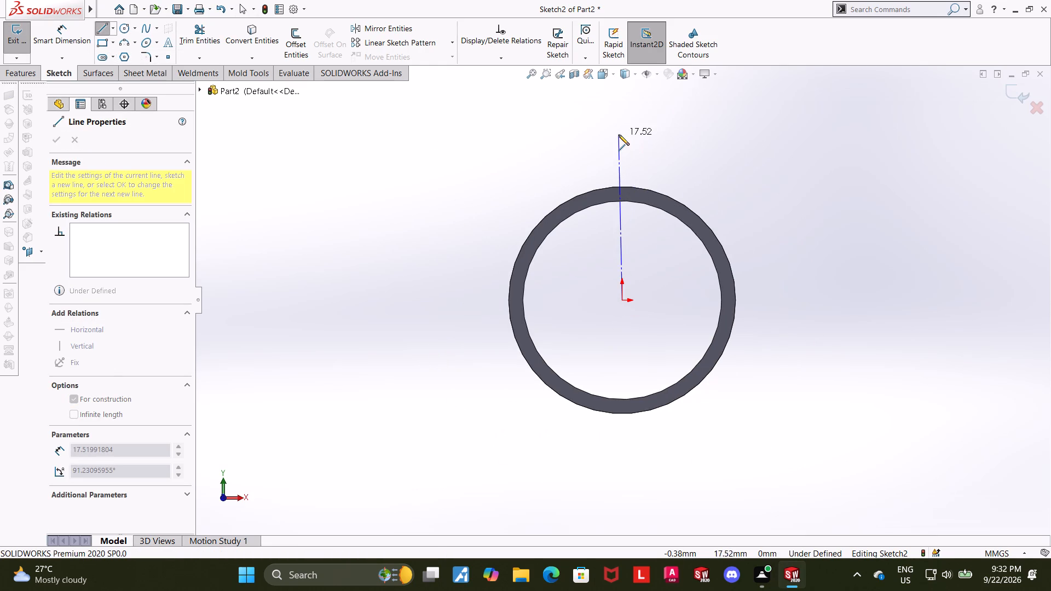
pyautogui.click(619, 135)
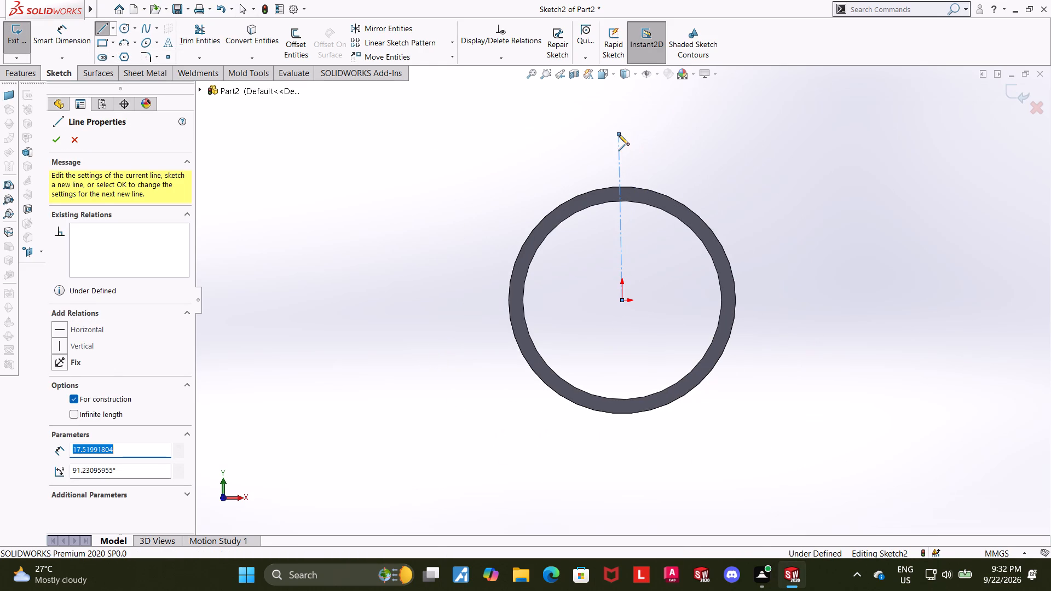
pyautogui.press('Escape')
pyautogui.scroll(-1, 756, 242)
pyautogui.press('Escape')
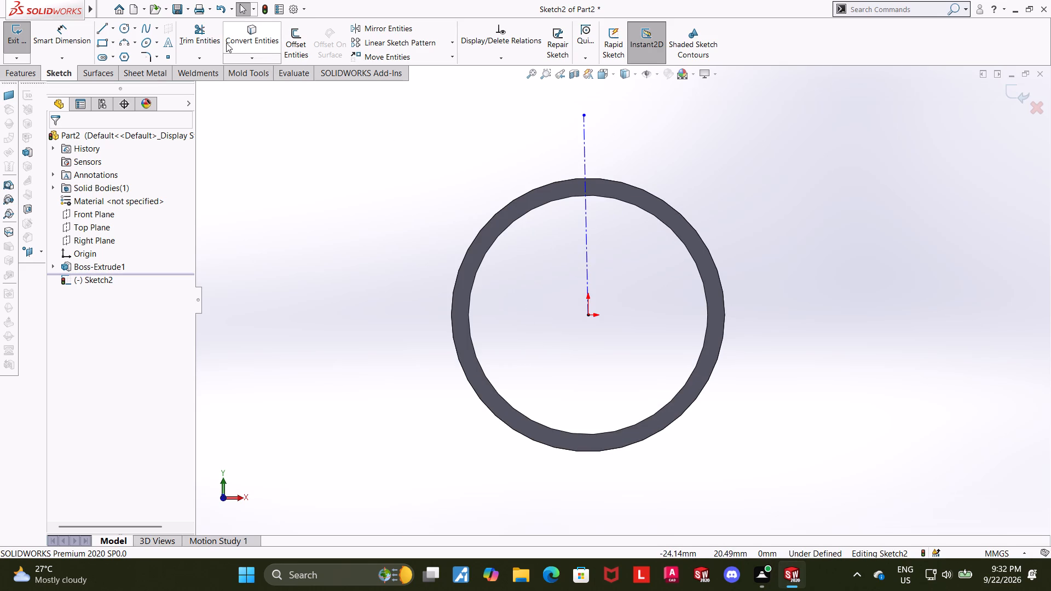
# Convert the tube's outer circular edge into the sketch.
pyautogui.click(231, 37)
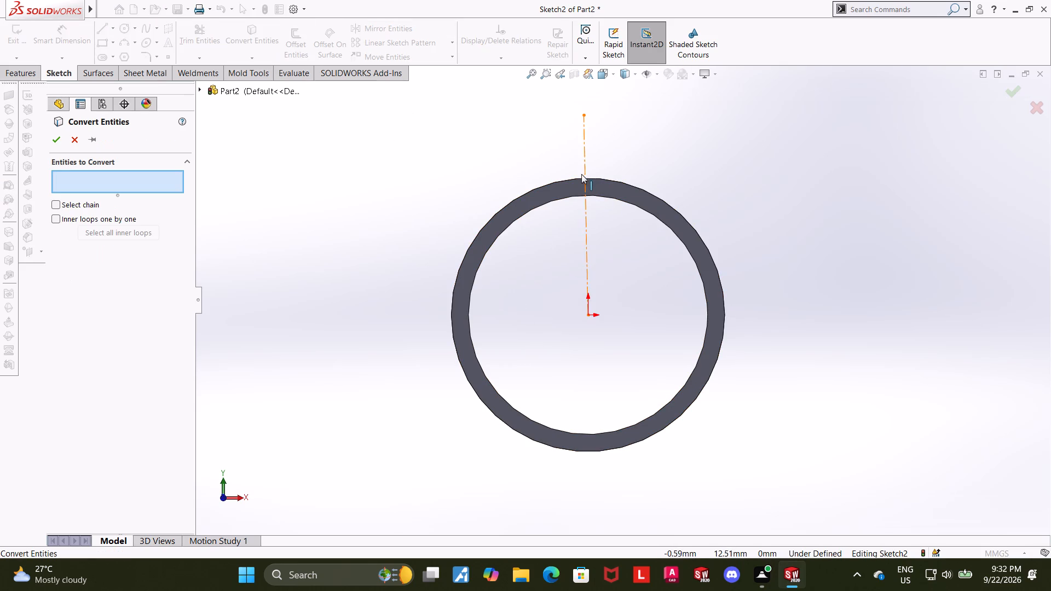
pyautogui.click(568, 179)
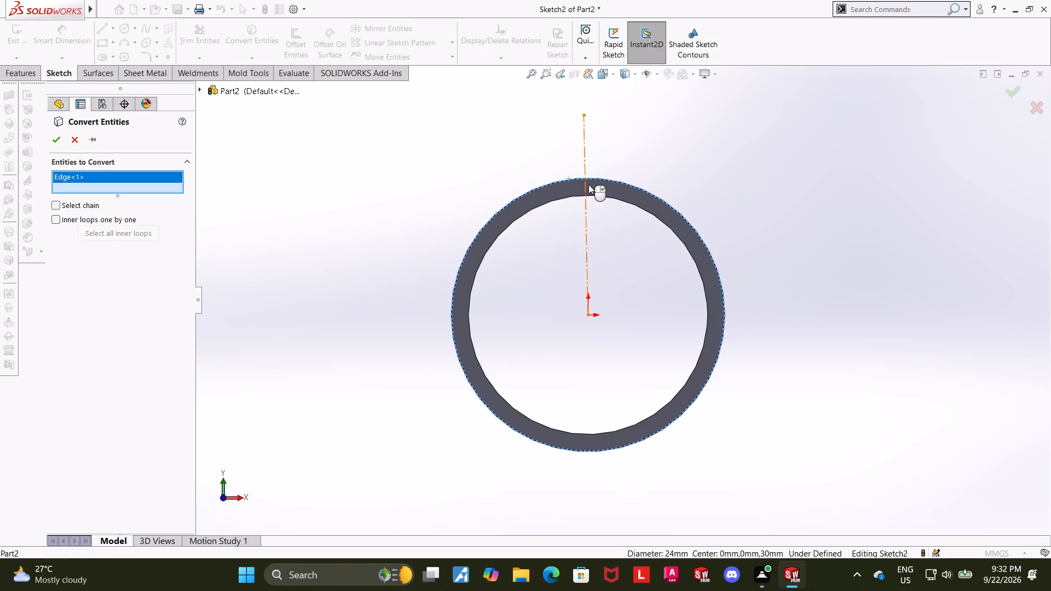
pyautogui.click(53, 147)
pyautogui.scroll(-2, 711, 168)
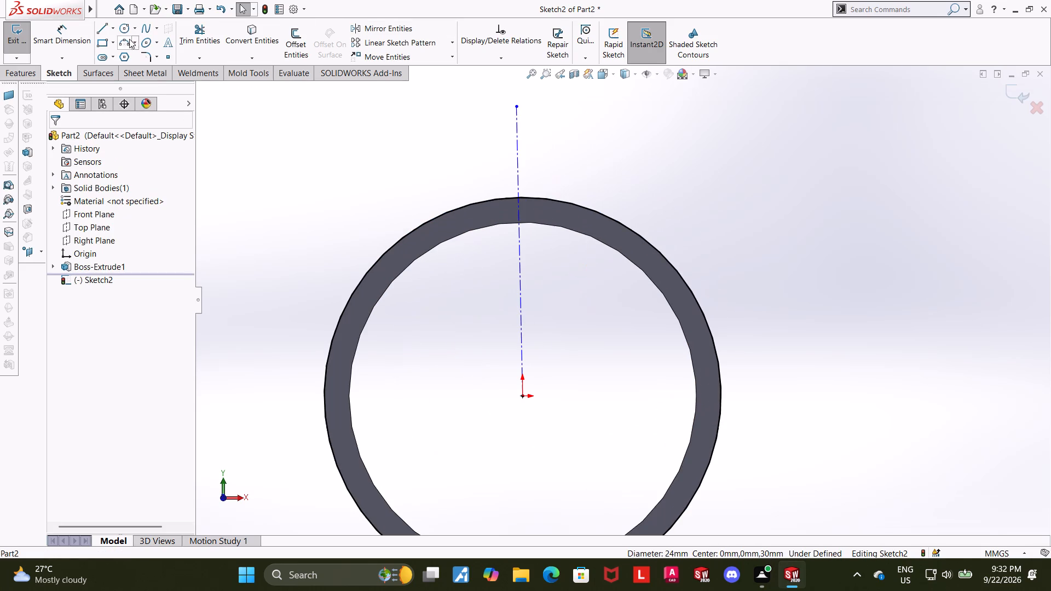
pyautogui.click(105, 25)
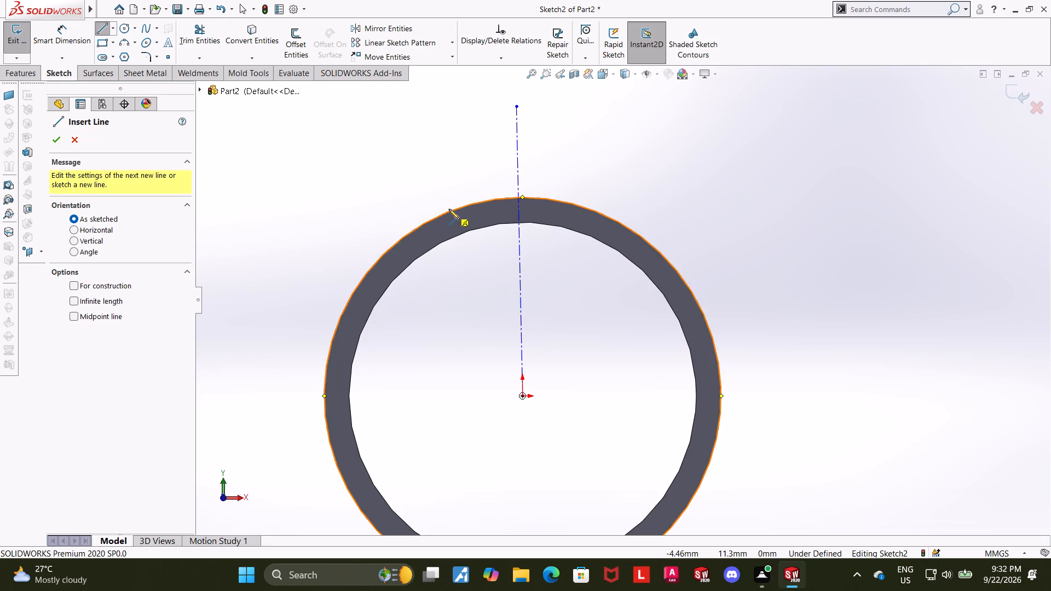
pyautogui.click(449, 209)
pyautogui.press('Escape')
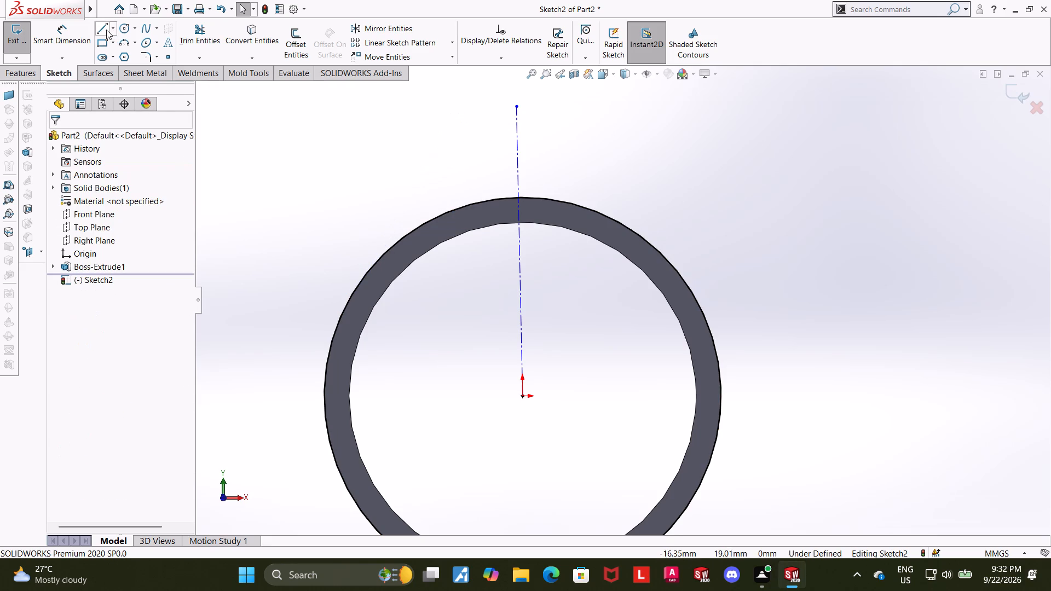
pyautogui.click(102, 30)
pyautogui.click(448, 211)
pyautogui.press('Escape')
# Sketch a vertical line about 6.3 mm long from level with the centerline's top down to the tube's outer circle, left of the centerline.
pyautogui.click(95, 27)
pyautogui.click(451, 109)
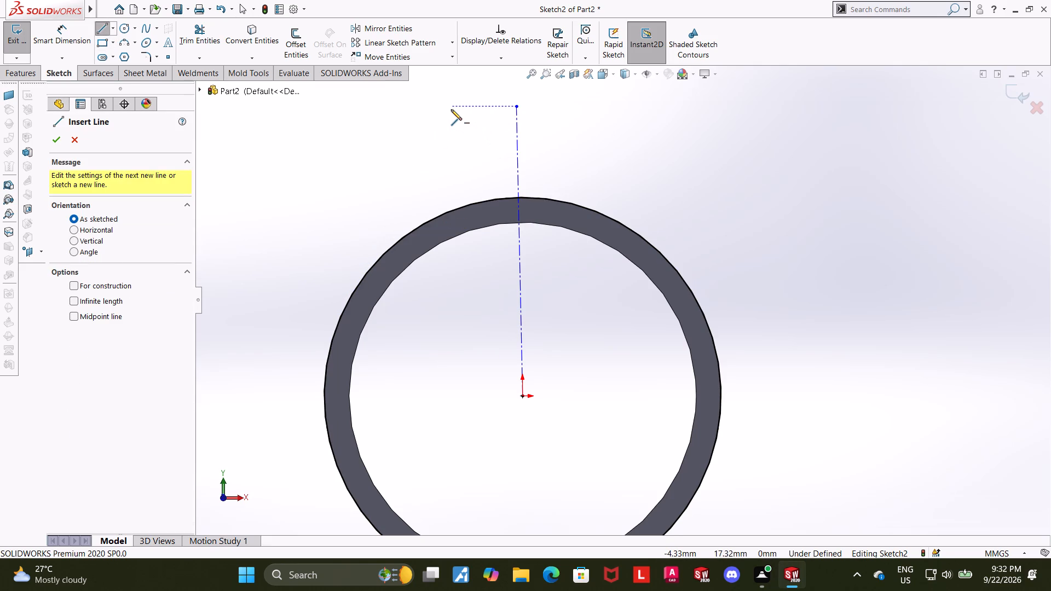
pyautogui.click(452, 211)
pyautogui.press('Escape')
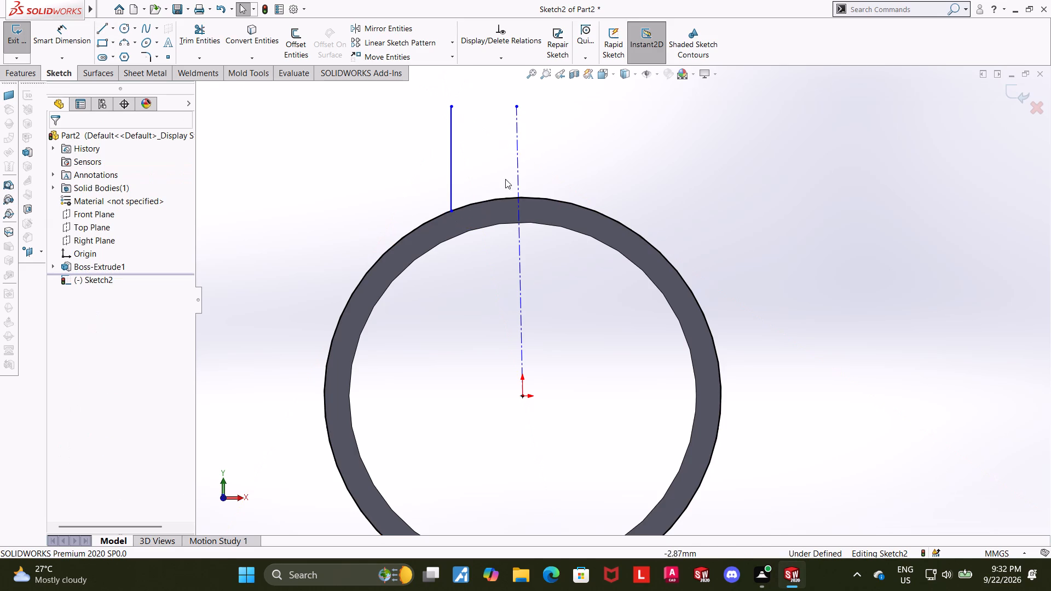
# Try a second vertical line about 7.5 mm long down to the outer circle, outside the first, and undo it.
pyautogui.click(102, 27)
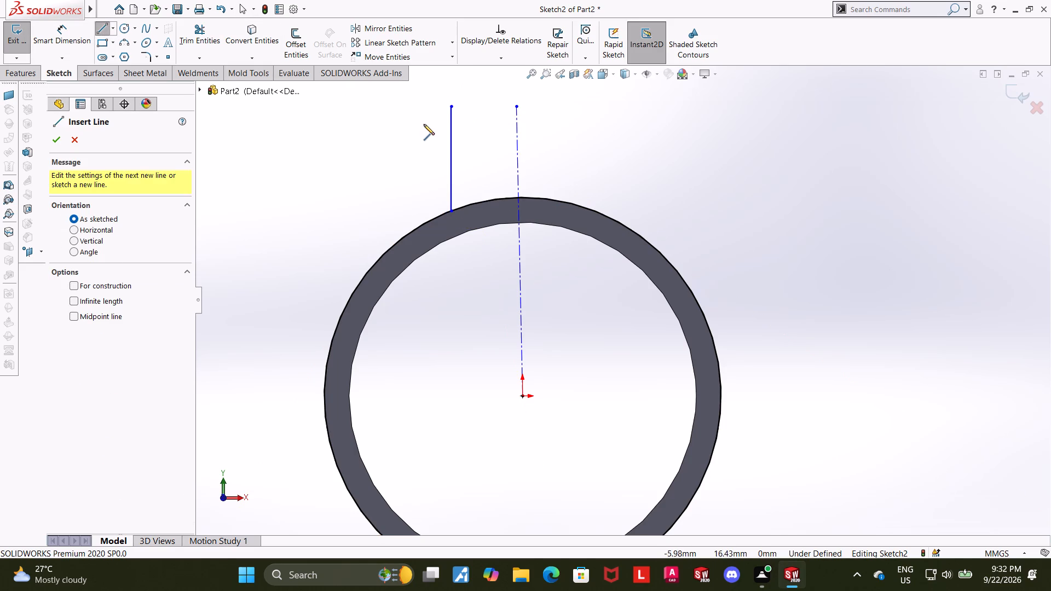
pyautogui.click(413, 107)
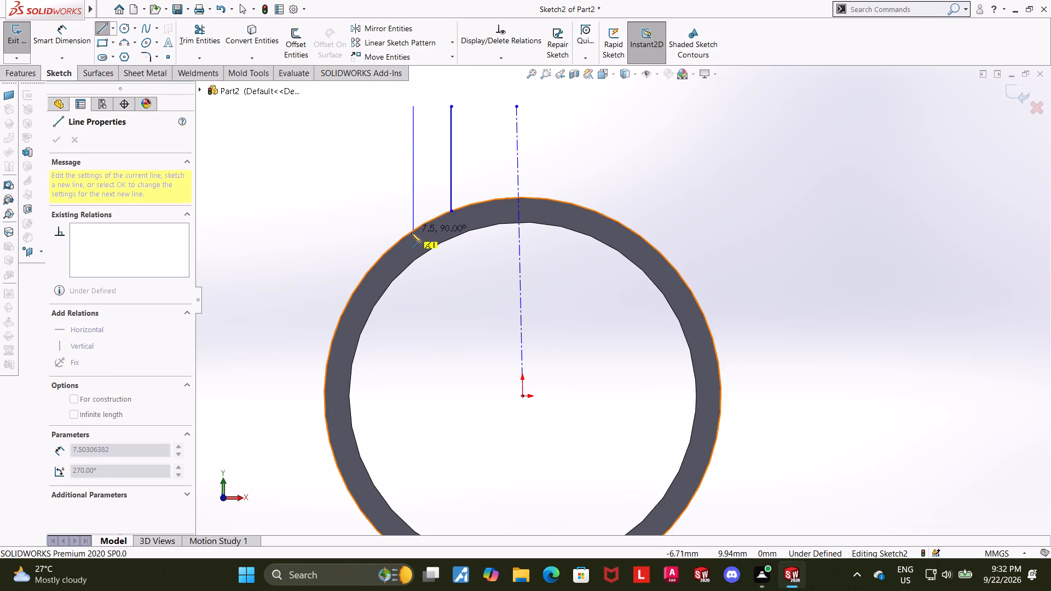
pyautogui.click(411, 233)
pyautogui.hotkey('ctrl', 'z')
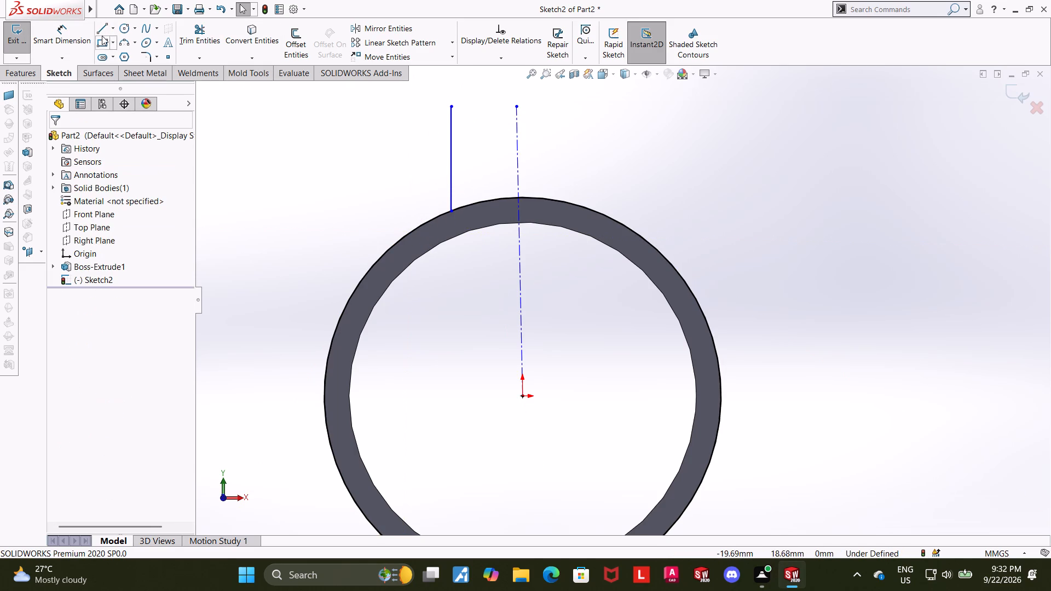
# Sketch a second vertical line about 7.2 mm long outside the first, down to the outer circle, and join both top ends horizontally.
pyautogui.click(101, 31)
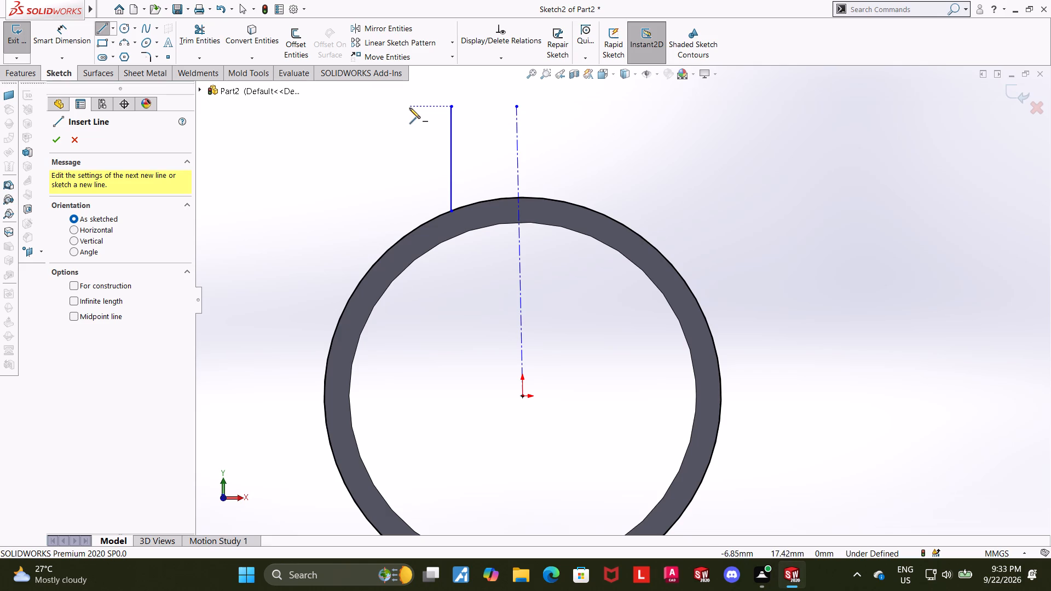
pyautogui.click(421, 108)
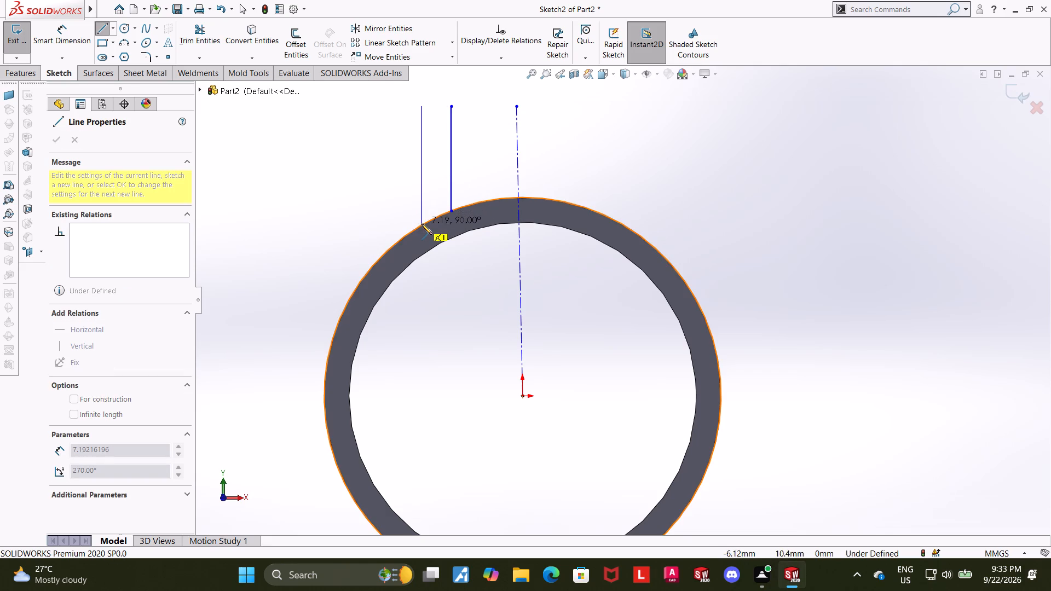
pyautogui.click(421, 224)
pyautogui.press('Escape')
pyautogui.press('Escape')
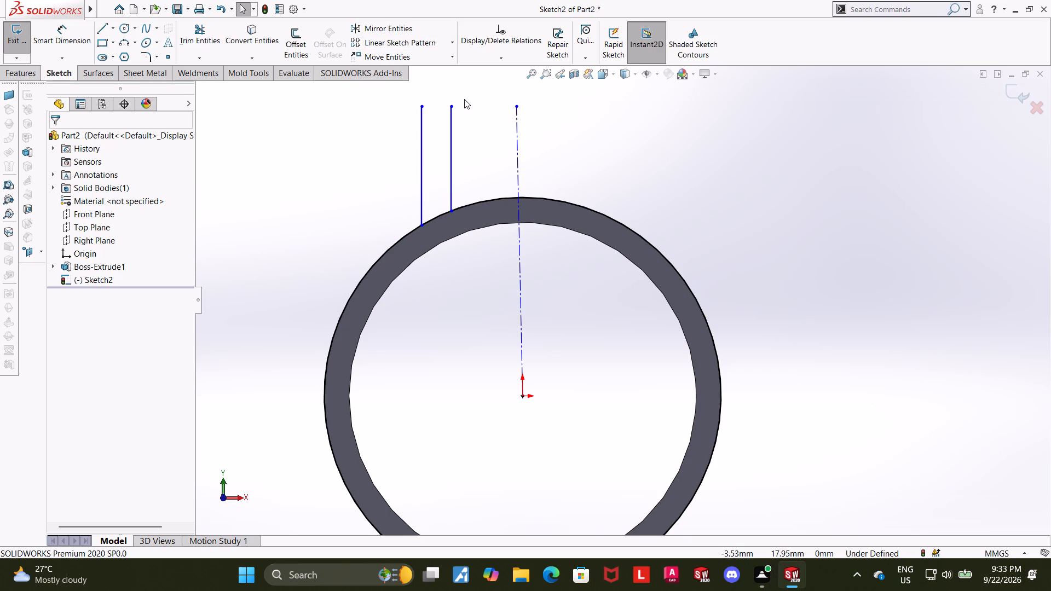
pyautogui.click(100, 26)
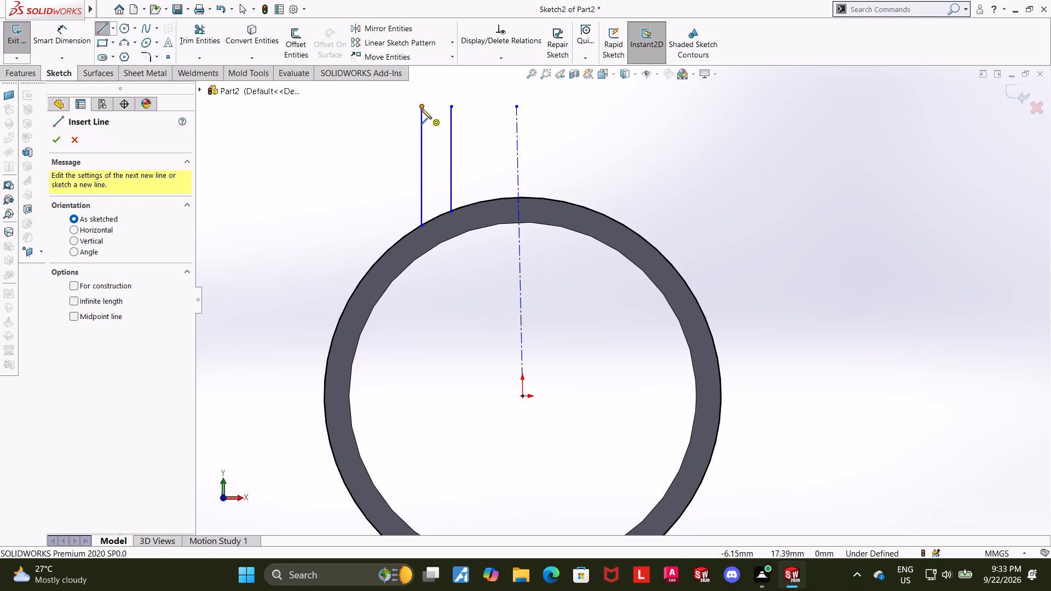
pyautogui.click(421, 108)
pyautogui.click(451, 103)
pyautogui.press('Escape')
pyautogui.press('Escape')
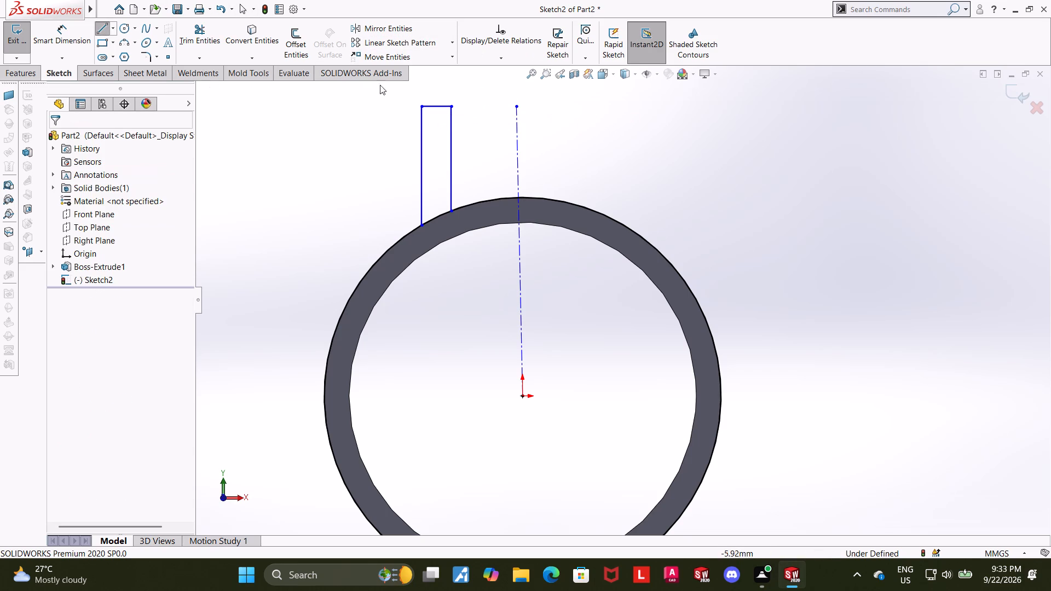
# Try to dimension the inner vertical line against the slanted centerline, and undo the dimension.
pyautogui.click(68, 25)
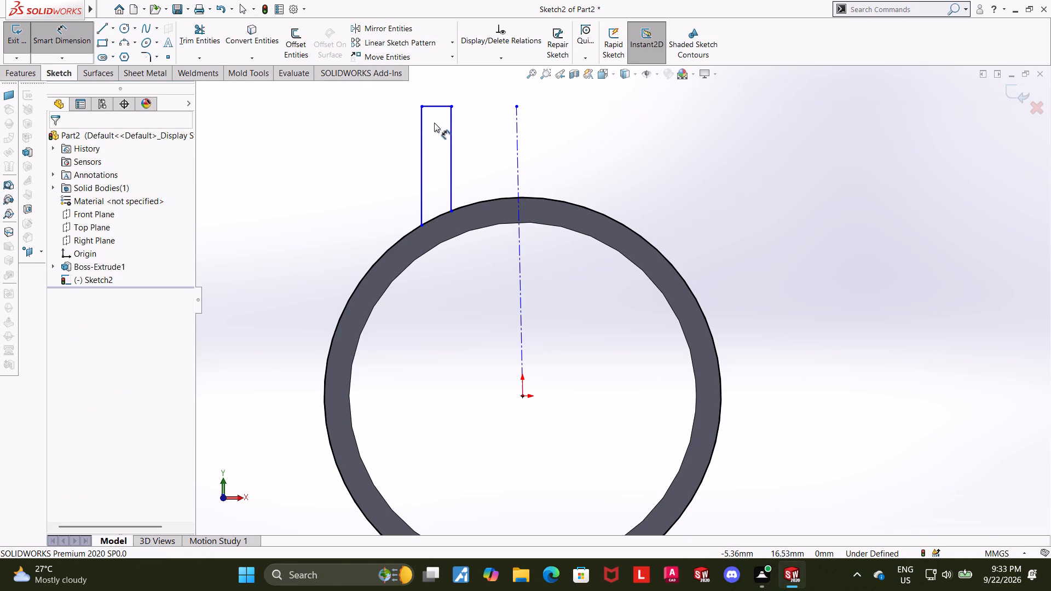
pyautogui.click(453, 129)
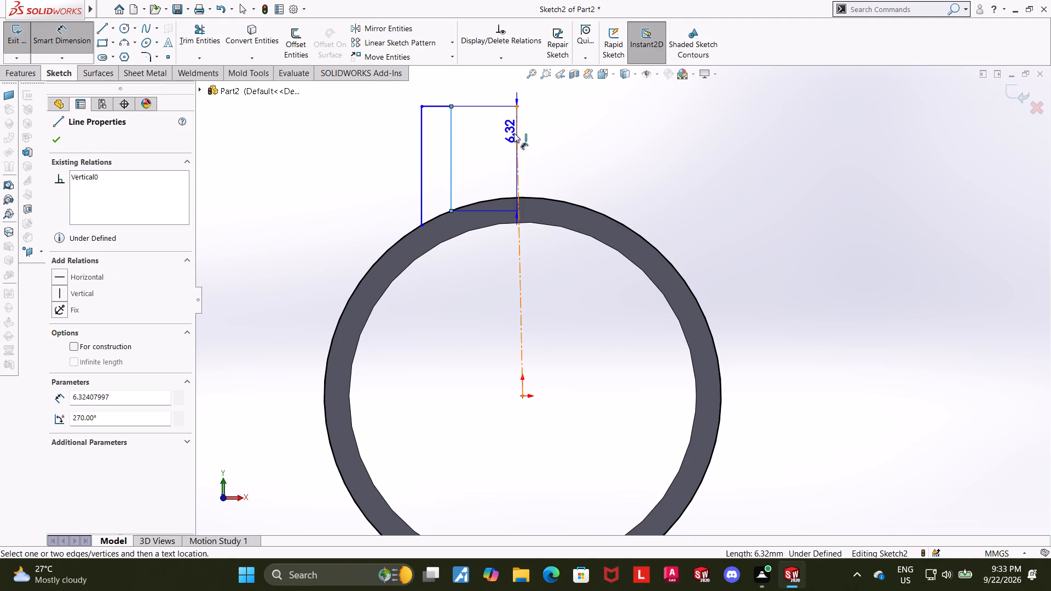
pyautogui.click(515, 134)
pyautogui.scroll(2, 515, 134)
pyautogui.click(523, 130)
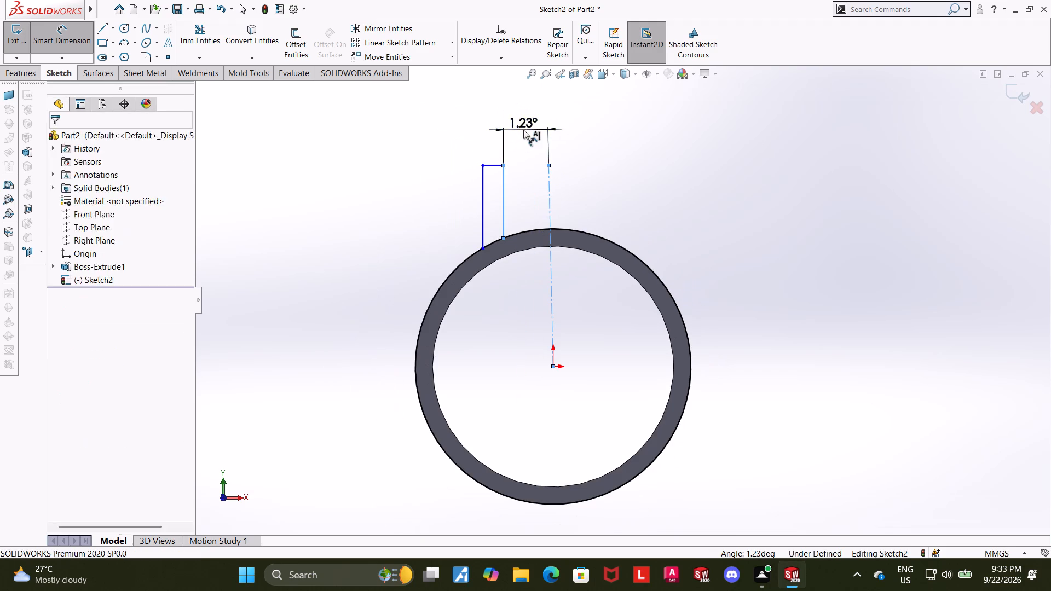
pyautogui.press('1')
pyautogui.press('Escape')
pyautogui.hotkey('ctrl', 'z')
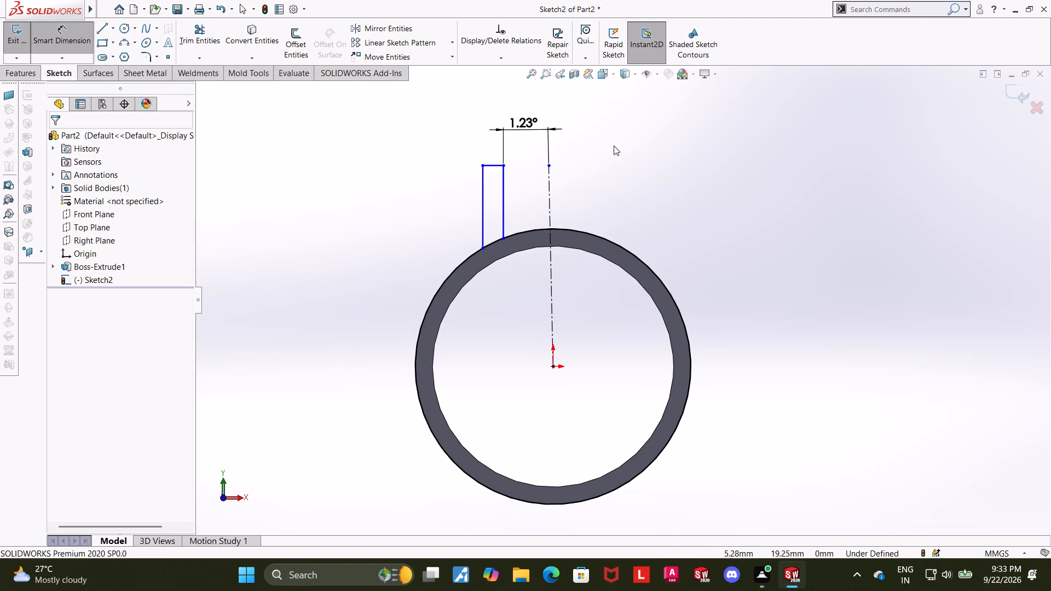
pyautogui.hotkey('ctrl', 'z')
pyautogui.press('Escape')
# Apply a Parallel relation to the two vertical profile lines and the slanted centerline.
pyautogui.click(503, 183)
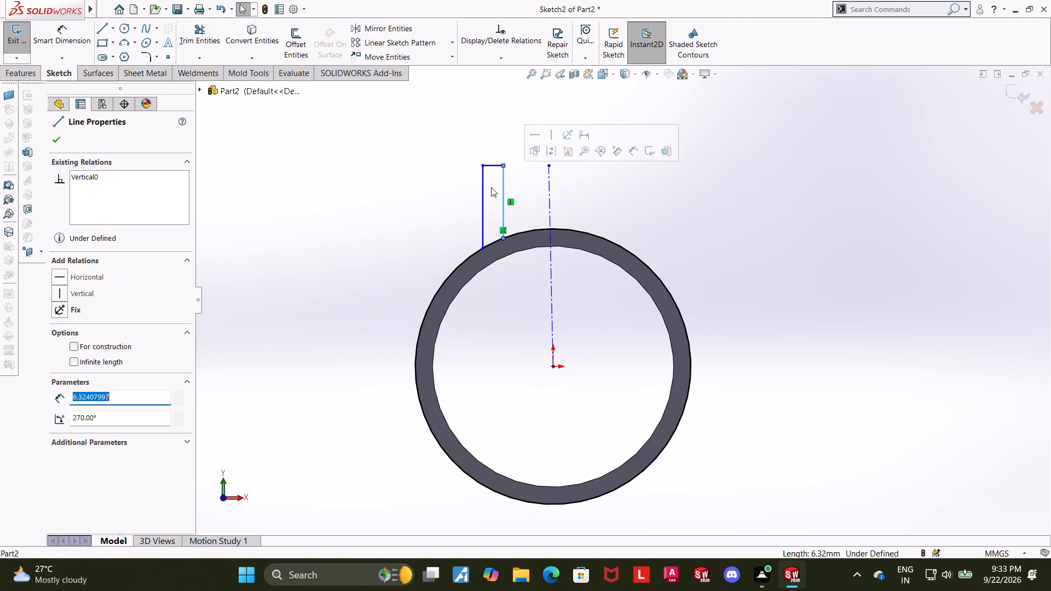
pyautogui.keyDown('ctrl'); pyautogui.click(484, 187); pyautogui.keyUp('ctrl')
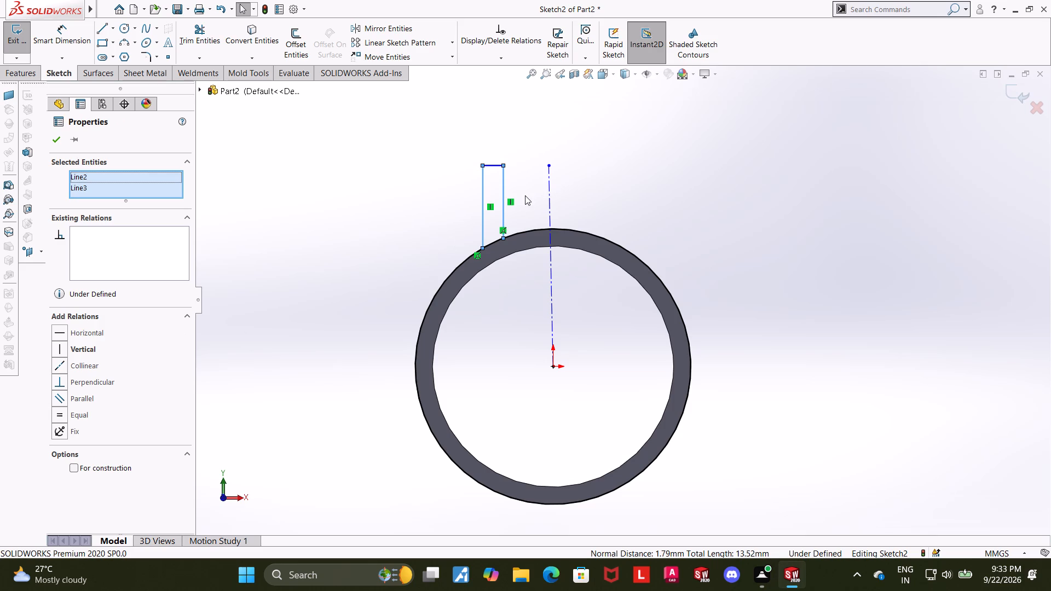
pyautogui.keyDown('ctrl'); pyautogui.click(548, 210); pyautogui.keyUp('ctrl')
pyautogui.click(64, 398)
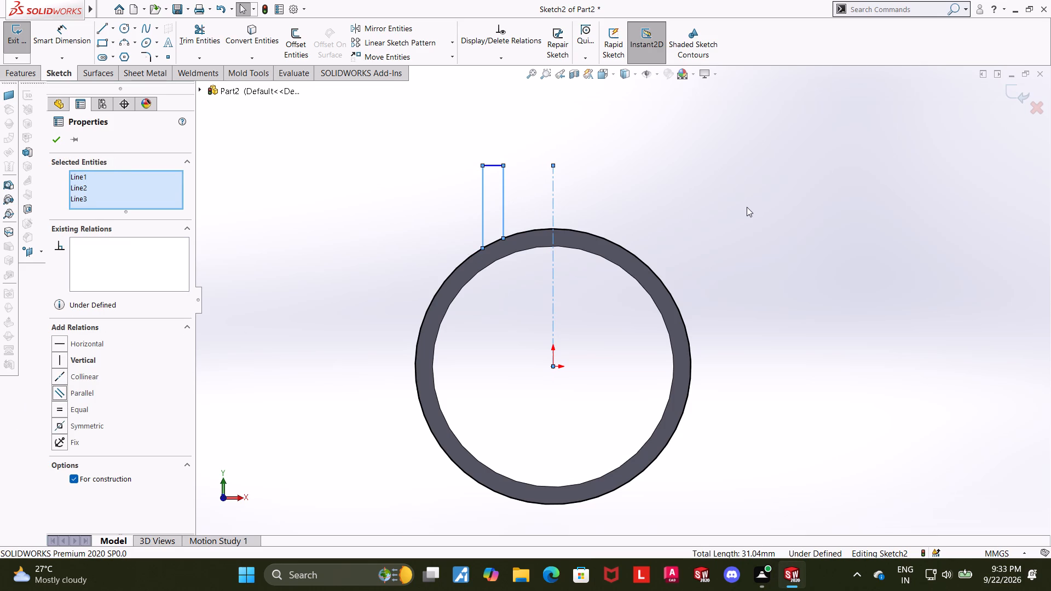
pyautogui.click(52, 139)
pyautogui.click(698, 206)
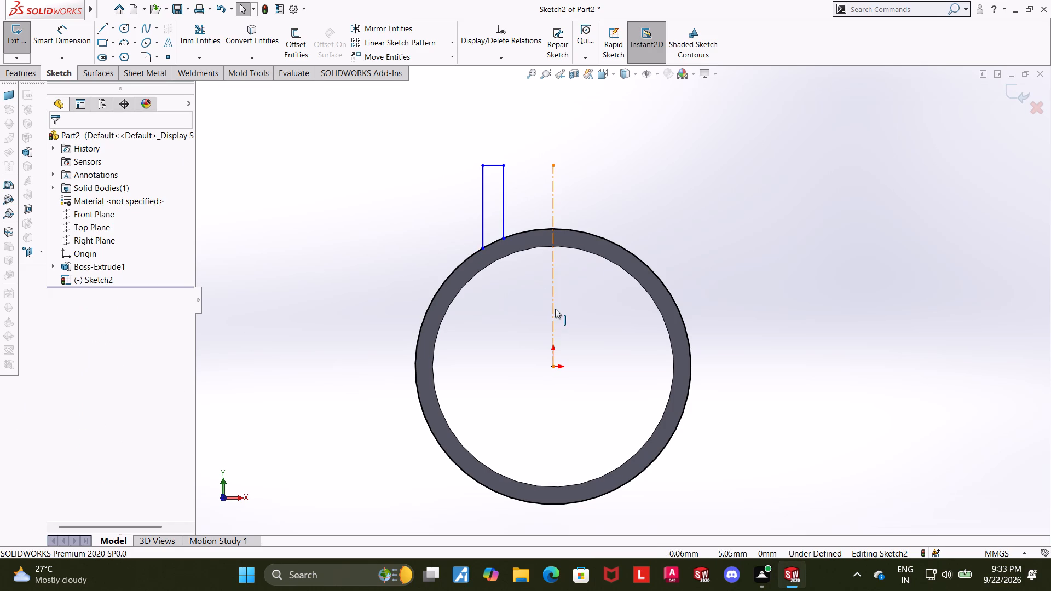
# Replace the existing centerline with a new vertical centerline from the origin up past the top of the narrow profile.
pyautogui.scroll(-2, 660, 318)
pyautogui.rightClick(501, 296)
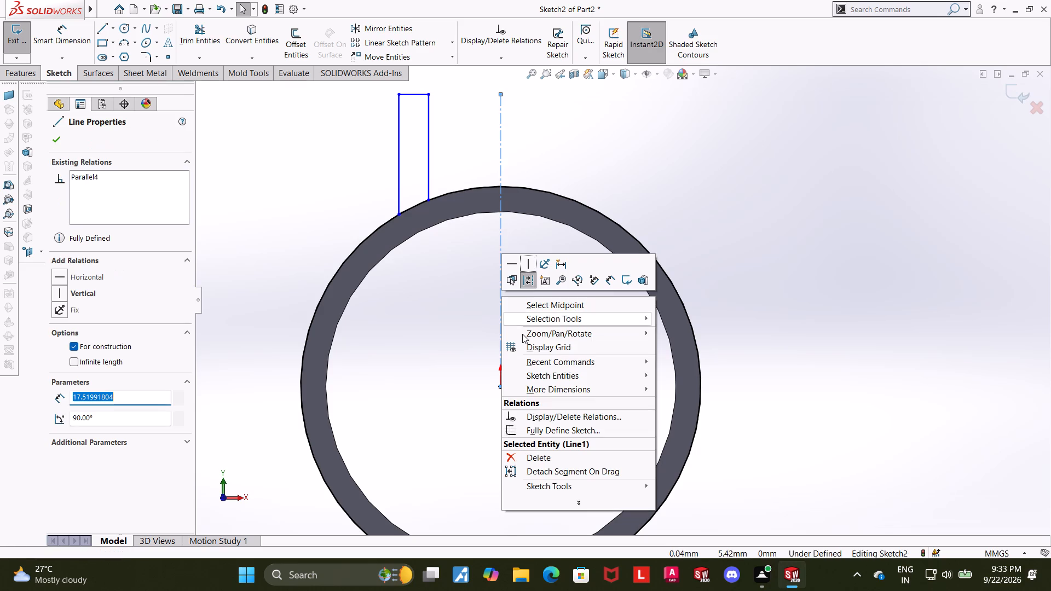
pyautogui.click(521, 455)
pyautogui.scroll(3, 529, 410)
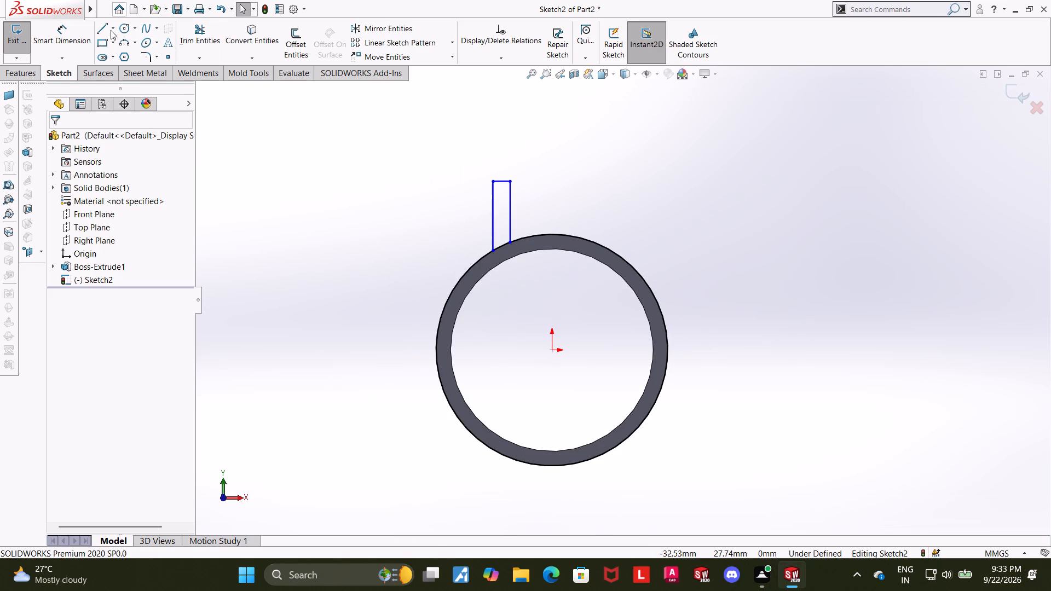
pyautogui.click(111, 30)
pyautogui.click(115, 58)
pyautogui.click(550, 351)
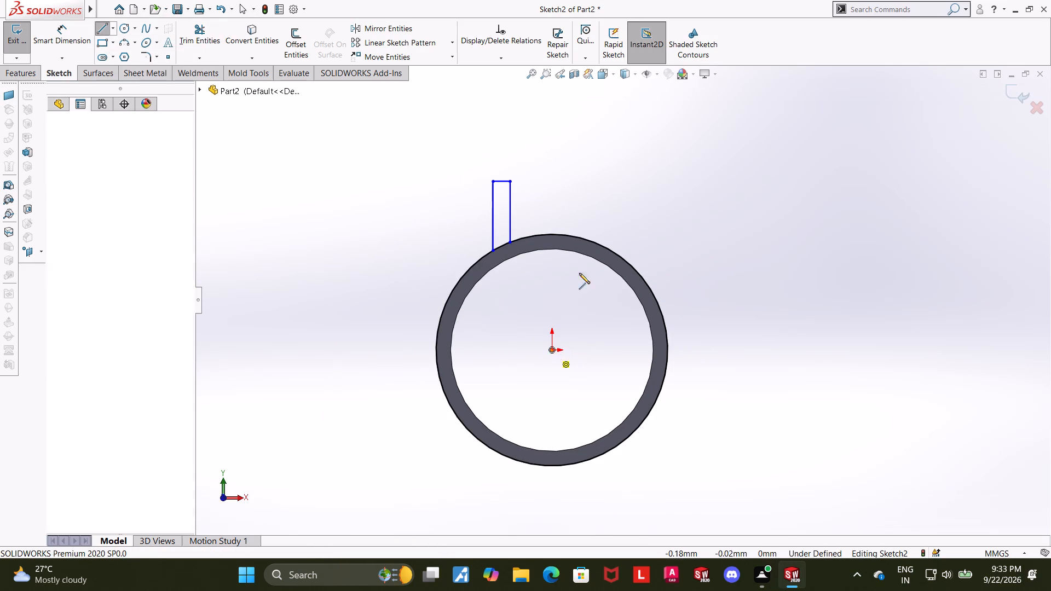
pyautogui.click(551, 130)
pyautogui.press('Escape')
pyautogui.press('Escape')
# Apply a Parallel relation to the new centerline and the two vertical profile lines.
pyautogui.click(552, 187)
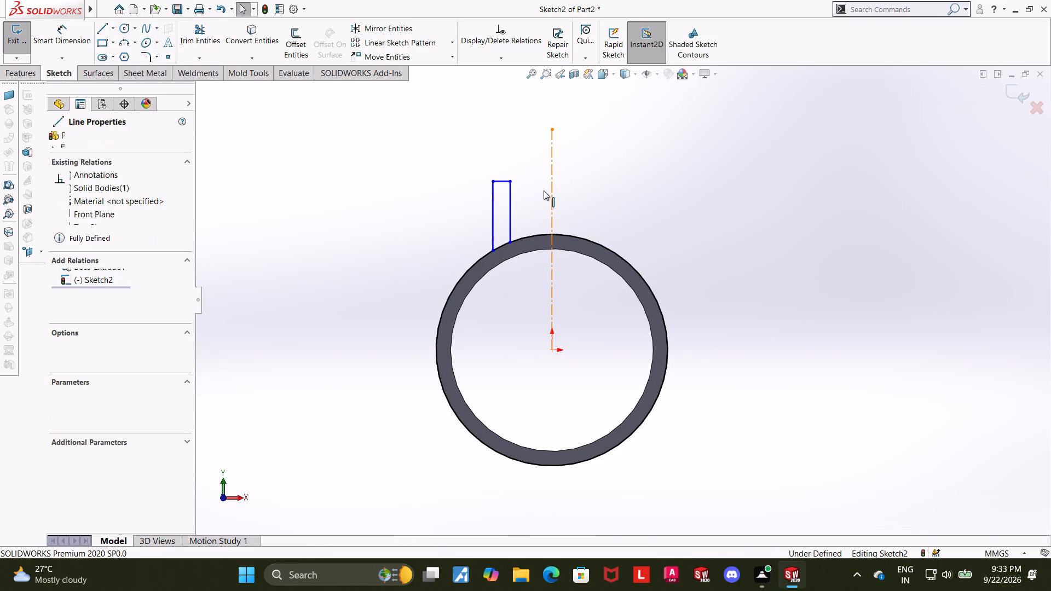
pyautogui.keyDown('ctrl'); pyautogui.click(511, 201); pyautogui.keyUp('ctrl')
pyautogui.keyDown('ctrl'); pyautogui.click(492, 200); pyautogui.keyUp('ctrl')
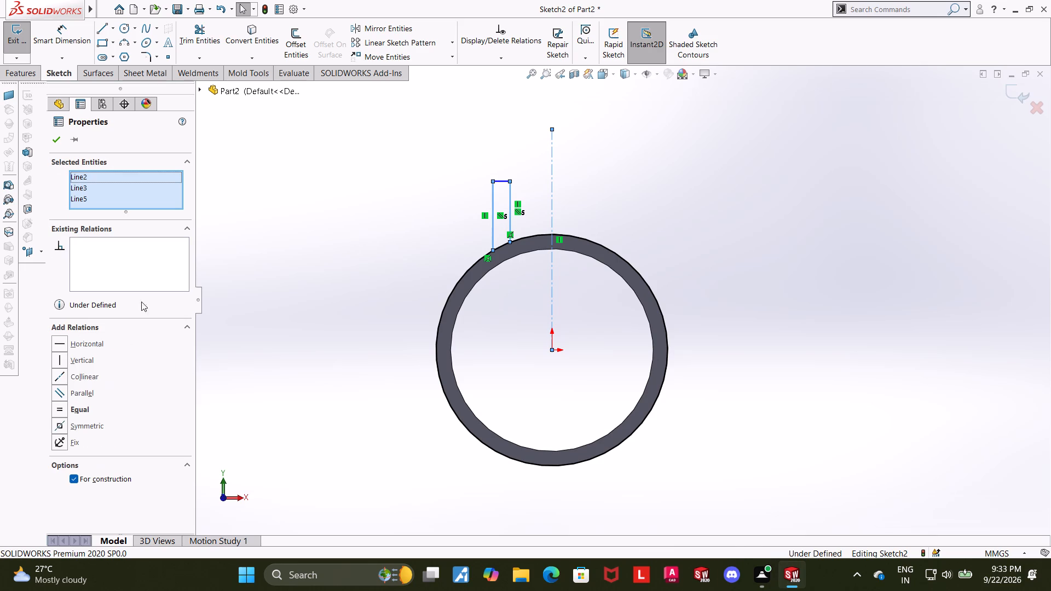
pyautogui.click(61, 390)
pyautogui.click(57, 143)
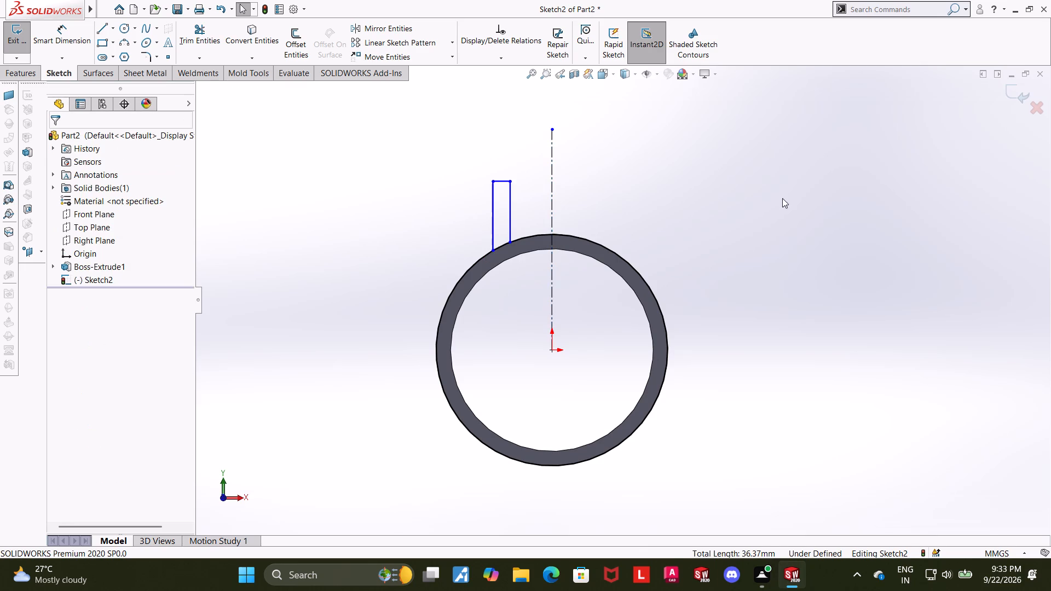
pyautogui.click(782, 198)
# Dimension the distance from the profile's inner vertical line to the centerline as 17/2 (8.5 mm).
pyautogui.scroll(-4, 631, 172)
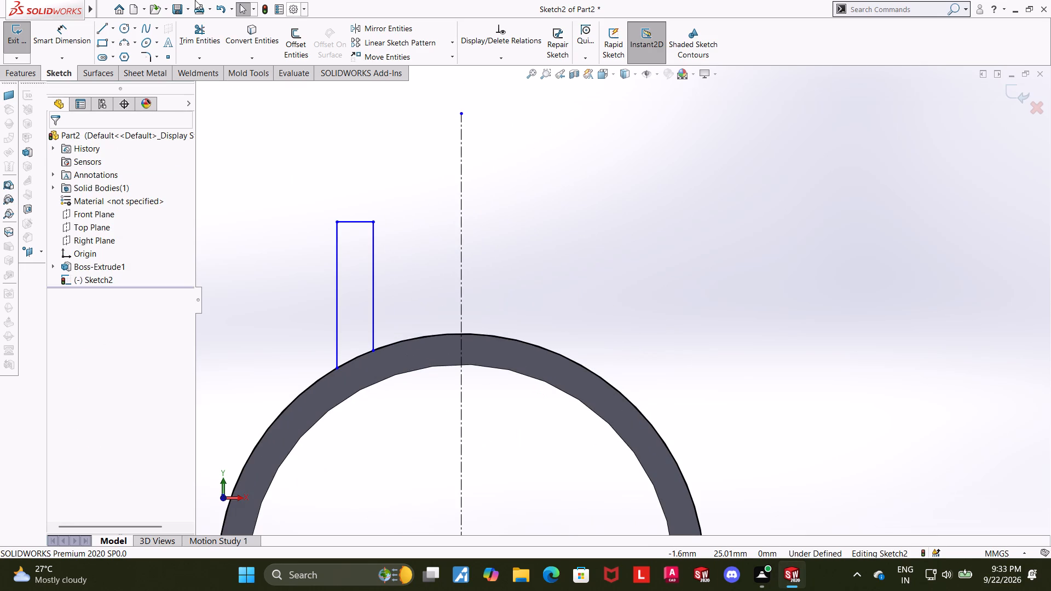
pyautogui.click(54, 40)
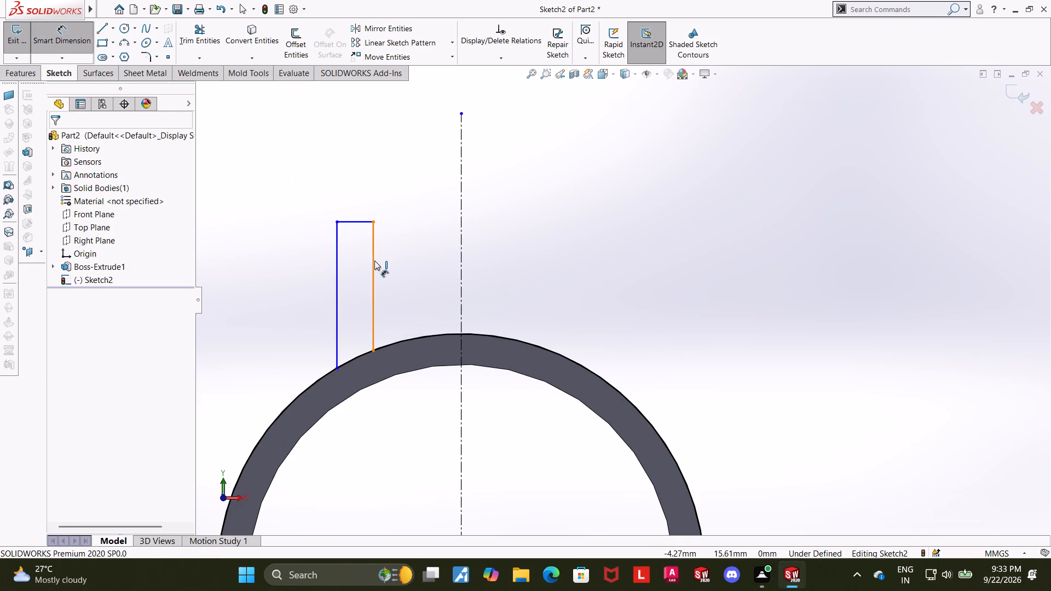
pyautogui.click(374, 260)
pyautogui.click(461, 250)
pyautogui.click(435, 210)
pyautogui.write('17')
pyautogui.write('/2')
pyautogui.press('Return')
pyautogui.press('Escape')
pyautogui.press('Escape')
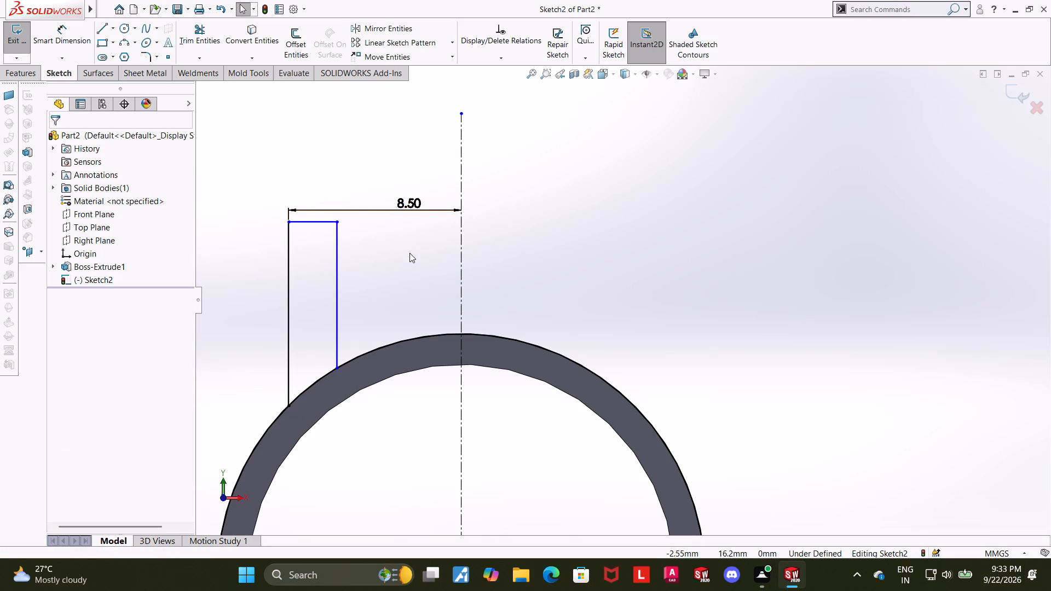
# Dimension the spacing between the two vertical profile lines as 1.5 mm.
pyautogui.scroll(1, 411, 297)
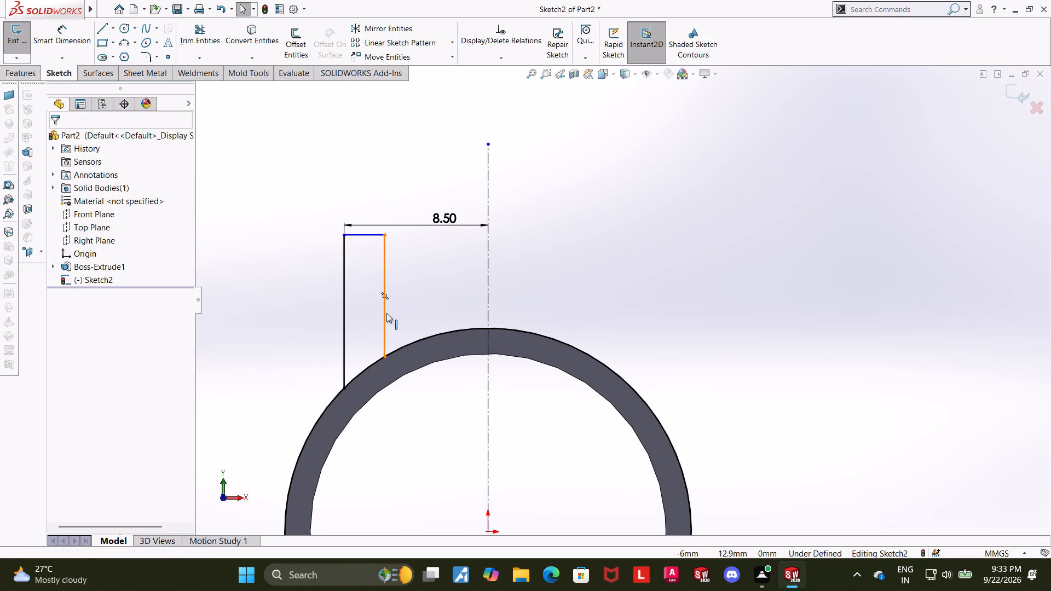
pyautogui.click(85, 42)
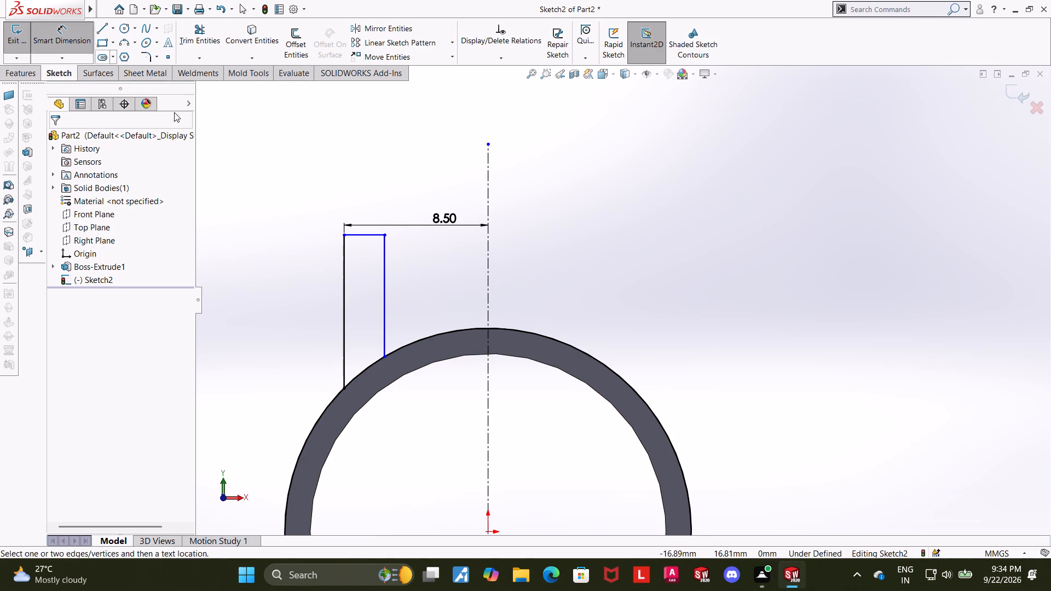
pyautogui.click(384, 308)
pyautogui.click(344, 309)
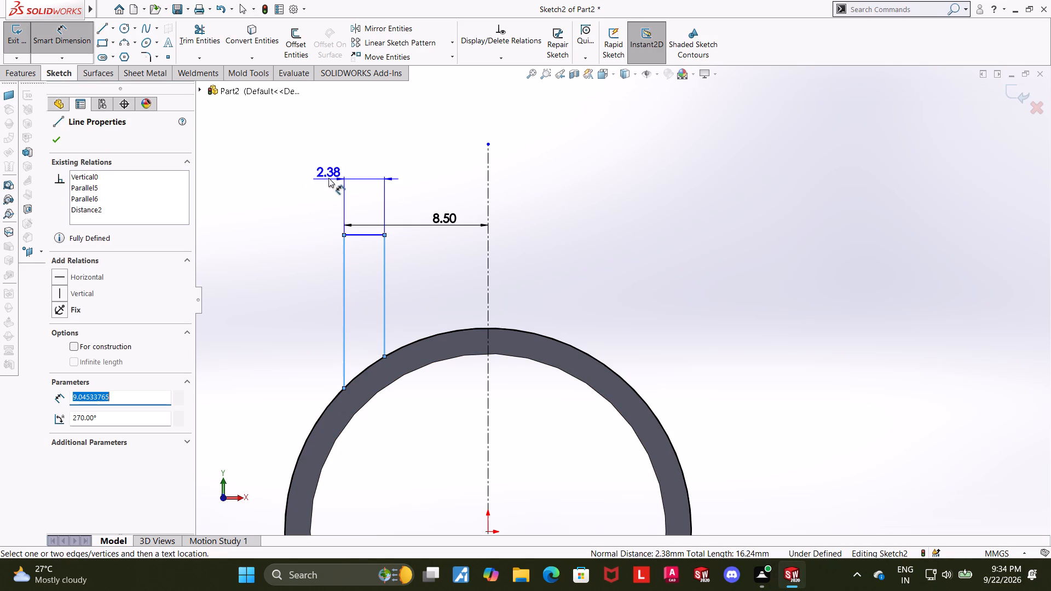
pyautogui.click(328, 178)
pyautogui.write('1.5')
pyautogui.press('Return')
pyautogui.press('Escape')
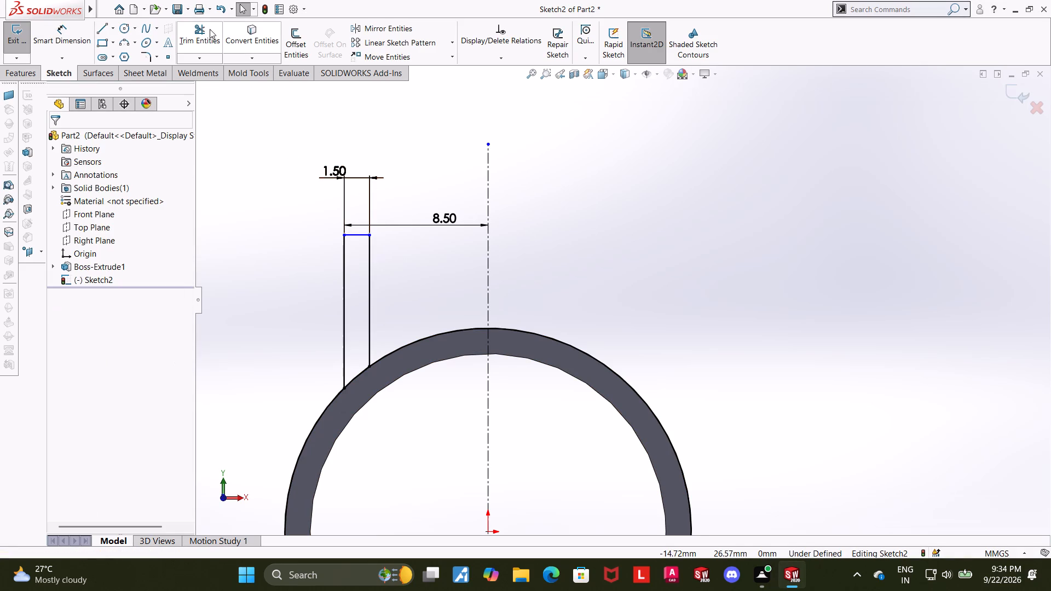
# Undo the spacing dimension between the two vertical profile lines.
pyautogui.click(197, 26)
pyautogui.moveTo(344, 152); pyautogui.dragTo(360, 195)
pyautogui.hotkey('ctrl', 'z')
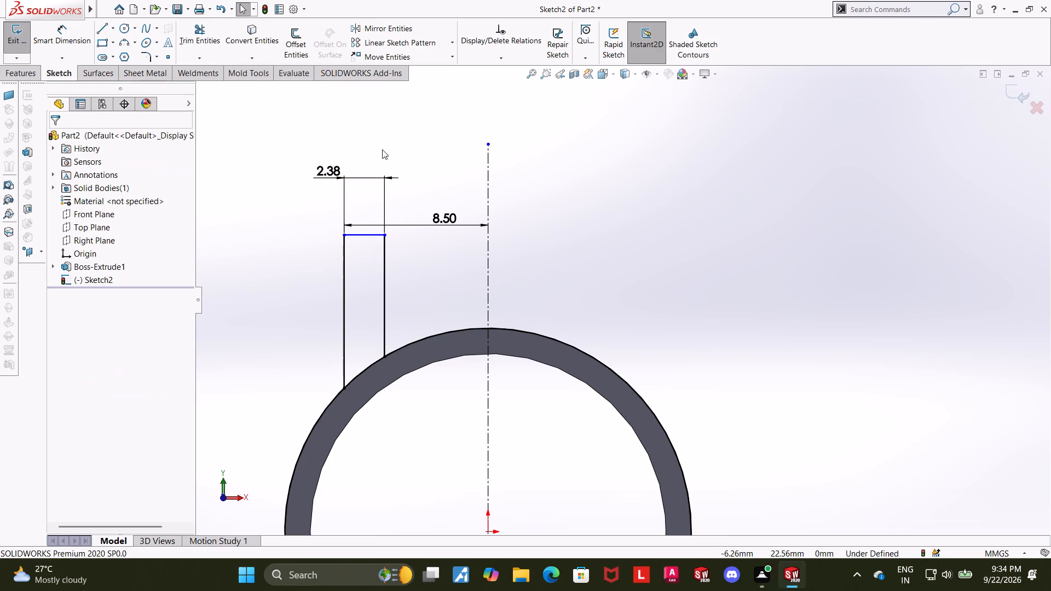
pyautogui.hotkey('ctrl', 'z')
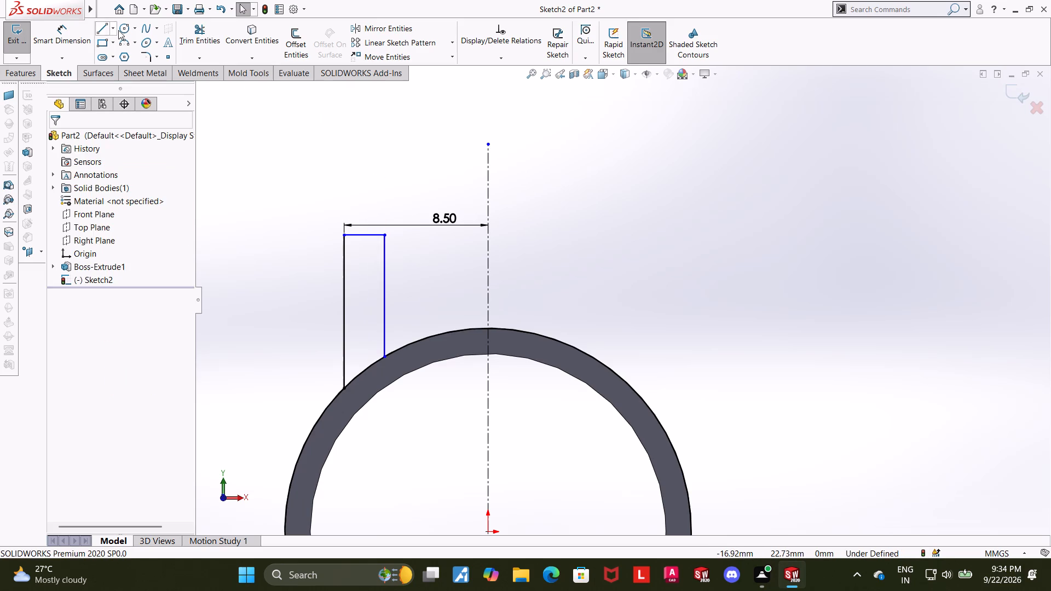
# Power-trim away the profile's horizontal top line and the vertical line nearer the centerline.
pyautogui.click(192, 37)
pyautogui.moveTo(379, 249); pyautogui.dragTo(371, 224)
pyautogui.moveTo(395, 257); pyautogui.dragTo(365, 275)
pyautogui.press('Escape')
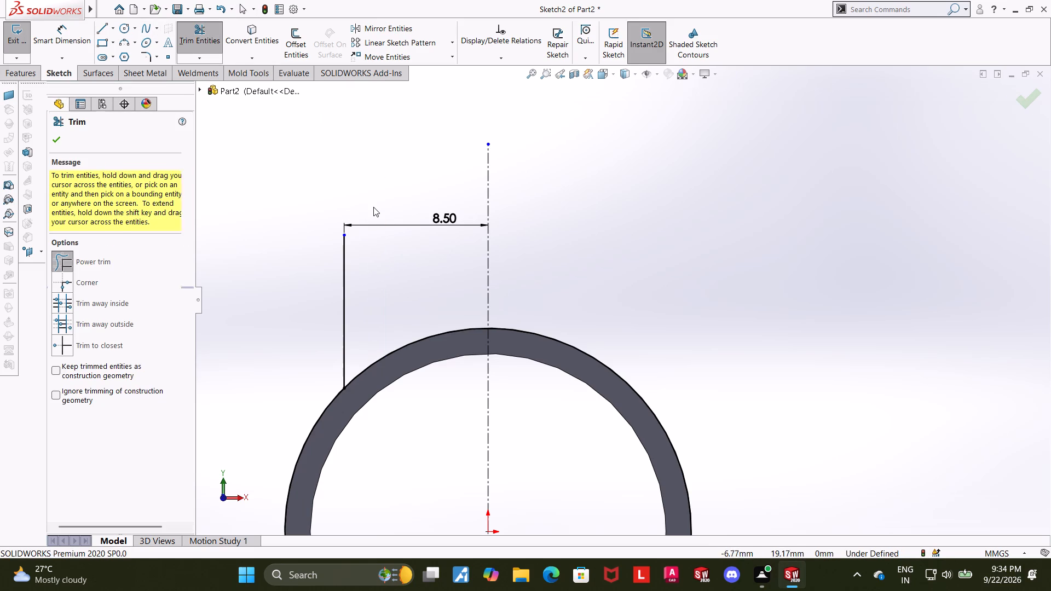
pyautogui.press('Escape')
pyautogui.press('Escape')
# Sketch a vertical line outside the remaining profile line, from its top level down to the tube's outer circle.
pyautogui.click(97, 32)
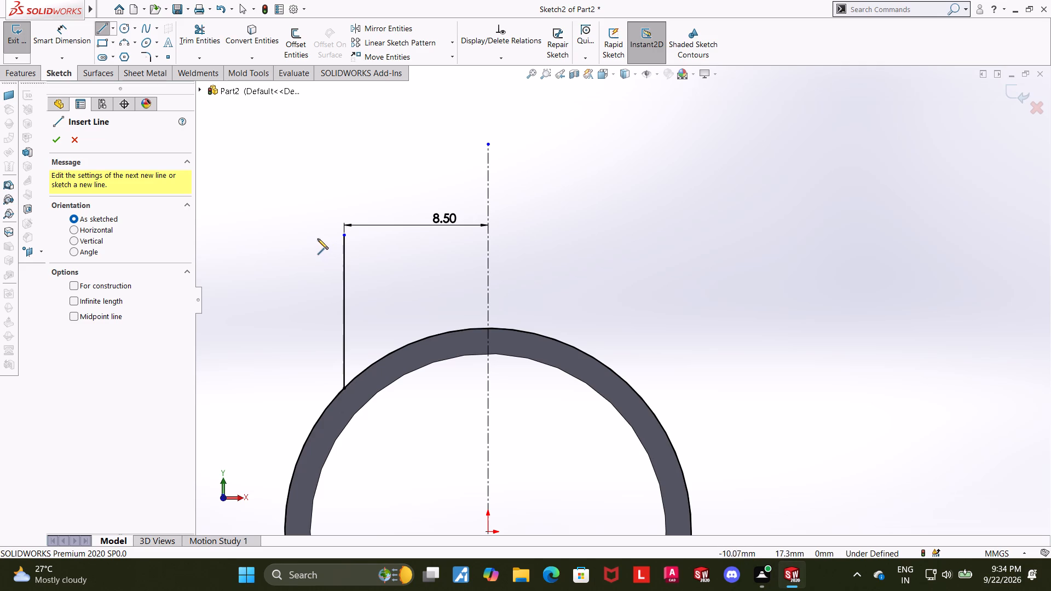
pyautogui.click(316, 233)
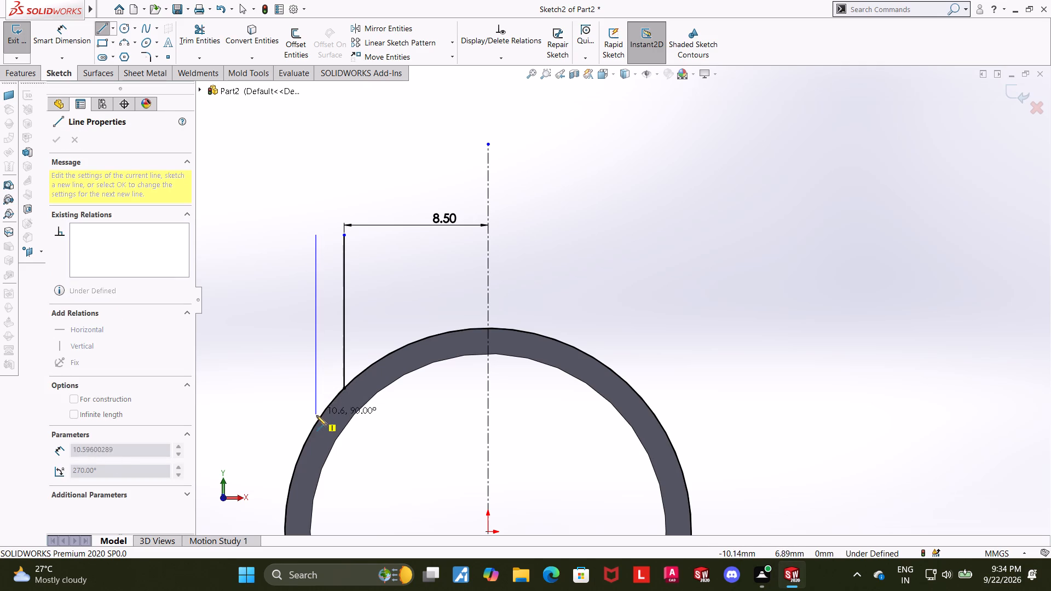
pyautogui.click(316, 422)
pyautogui.press('Escape')
pyautogui.press('Escape')
pyautogui.press('Escape')
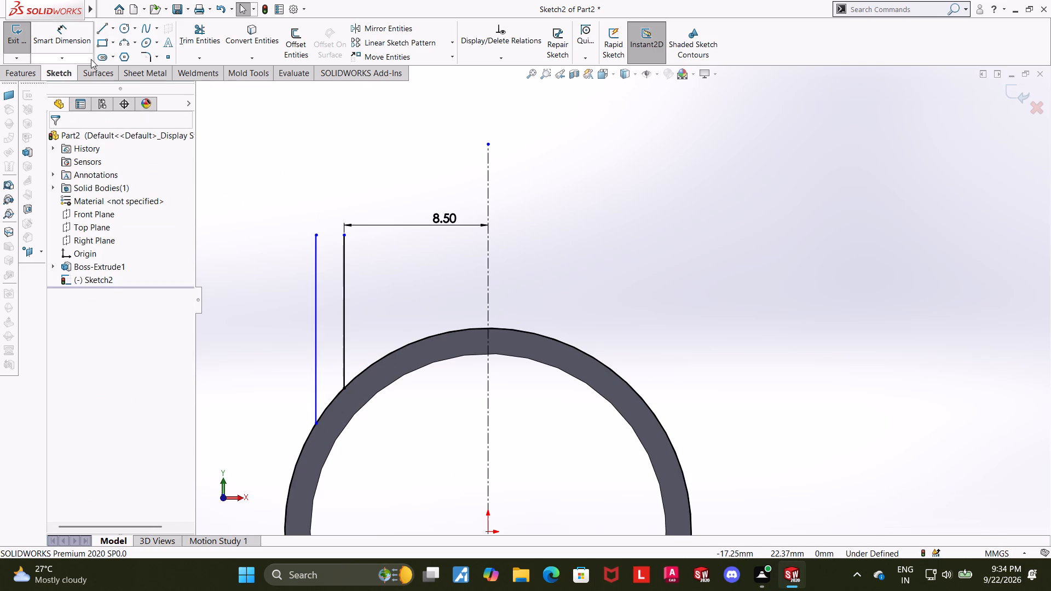
# Close the profile's top with a horizontal line about 1.7 mm long joining the two vertical lines' upper ends.
pyautogui.click(96, 31)
pyautogui.click(316, 236)
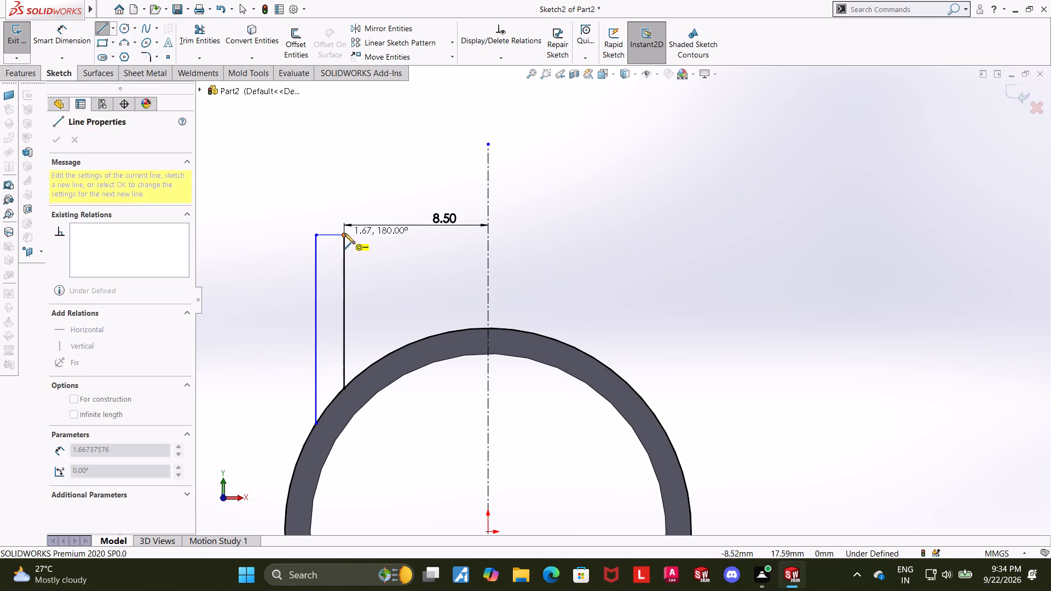
pyautogui.click(344, 233)
pyautogui.press('Escape')
pyautogui.press('Escape')
pyautogui.press('Escape')
# Dimension the spacing between the two vertical profile lines as 1.5 mm.
pyautogui.click(80, 37)
pyautogui.click(343, 292)
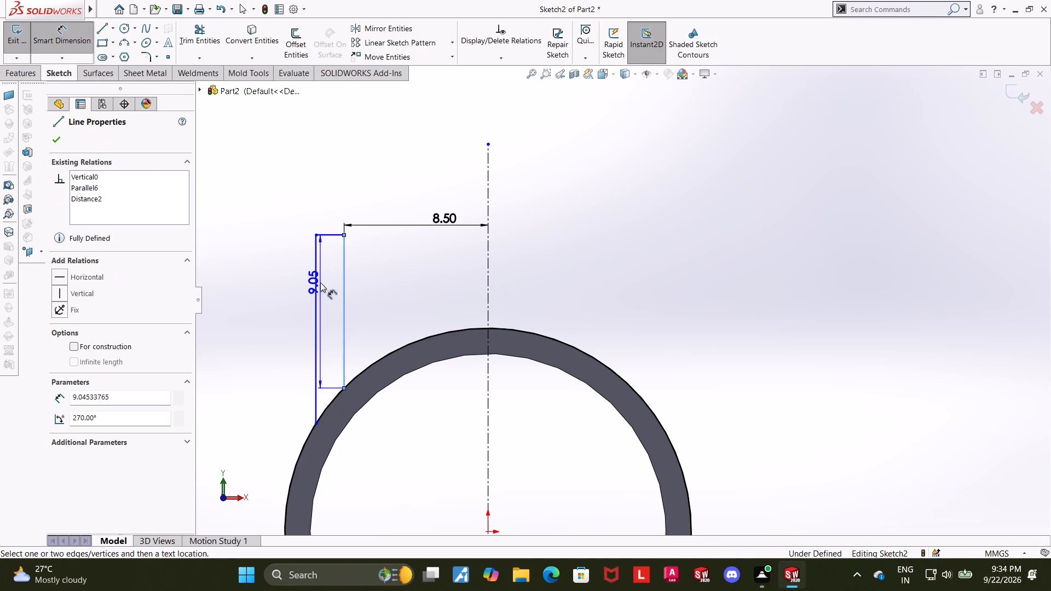
pyautogui.click(317, 282)
pyautogui.click(316, 196)
pyautogui.write('1.5')
pyautogui.press('Return')
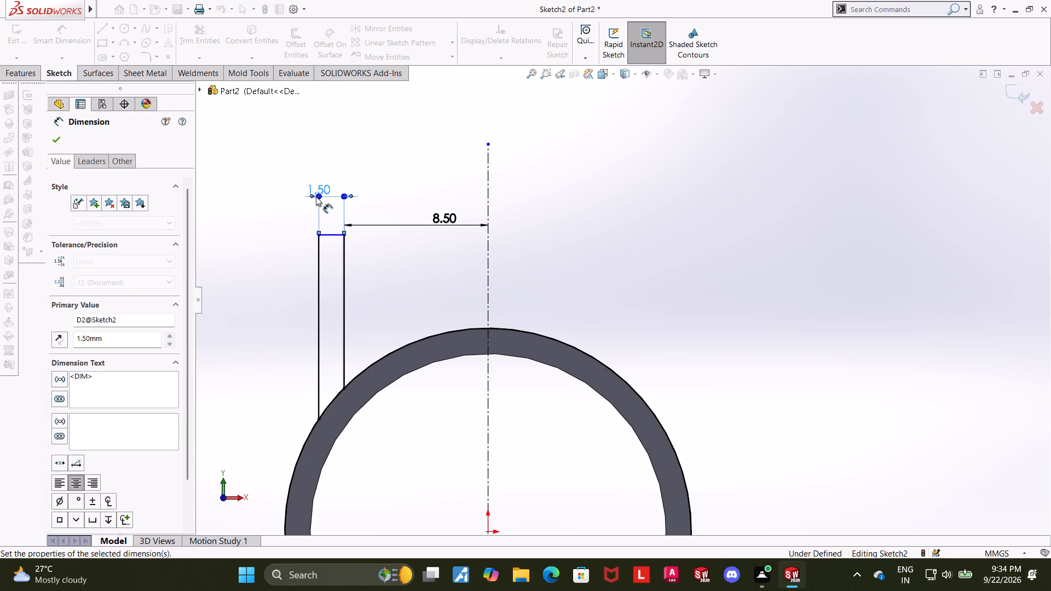
pyautogui.press('Escape')
pyautogui.press('Escape')
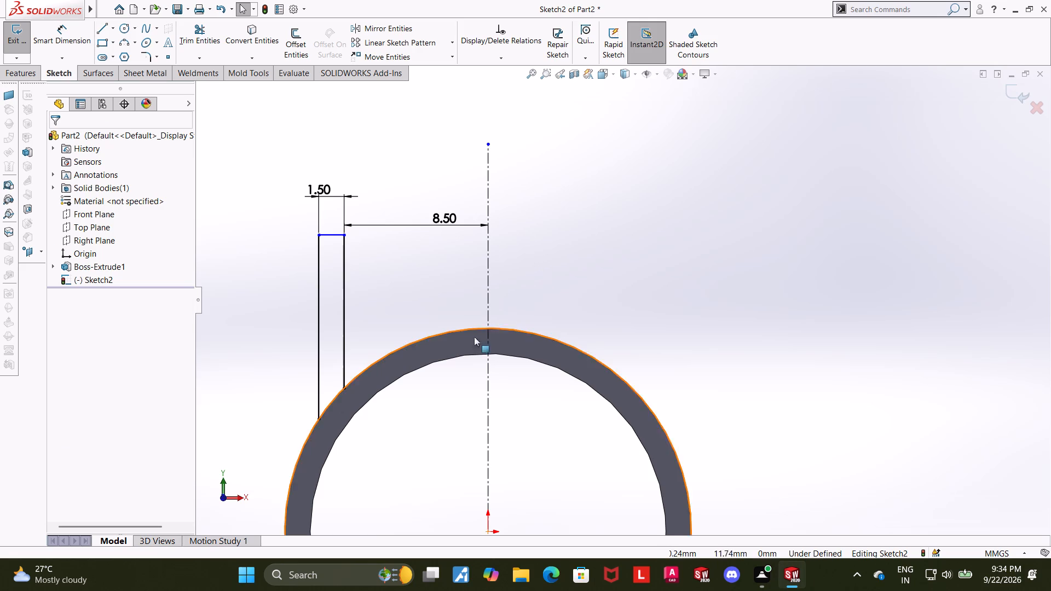
# Mirror the profile's two vertical lines and top line about the vertical centerline, keeping the originals.
pyautogui.click(197, 36)
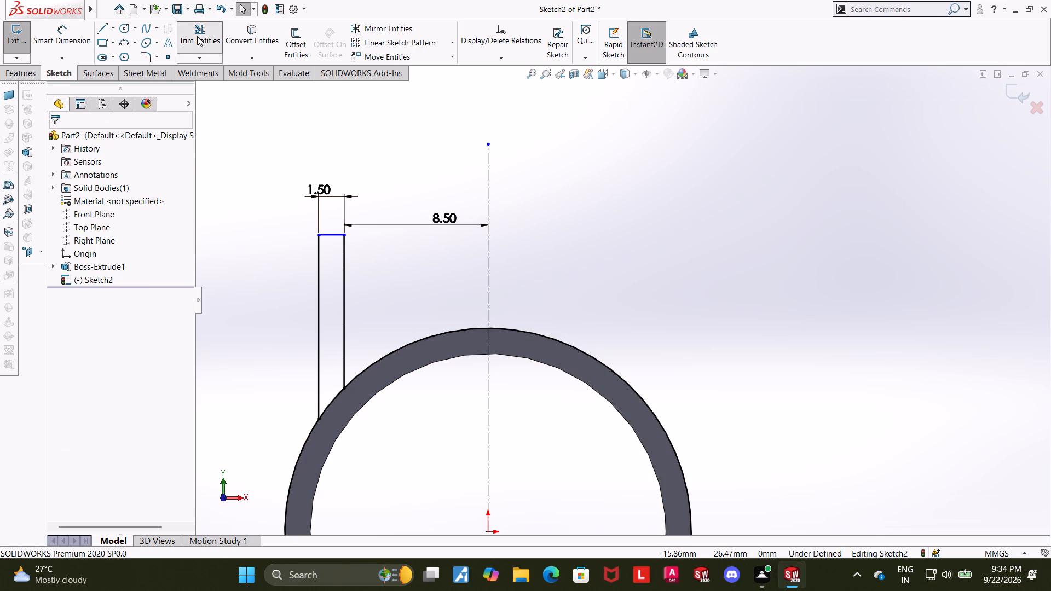
pyautogui.press('Escape')
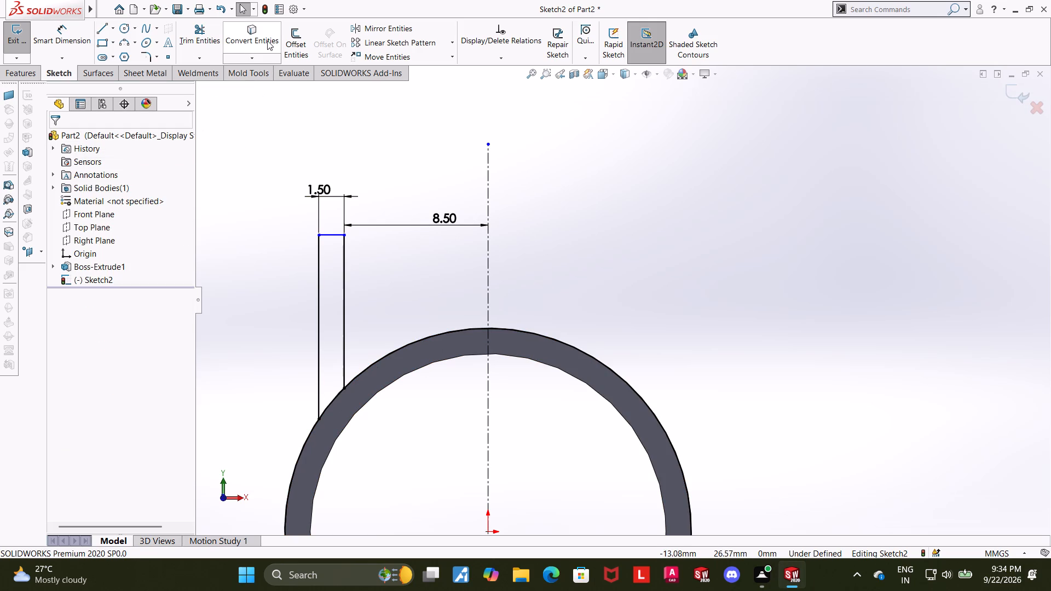
pyautogui.click(369, 29)
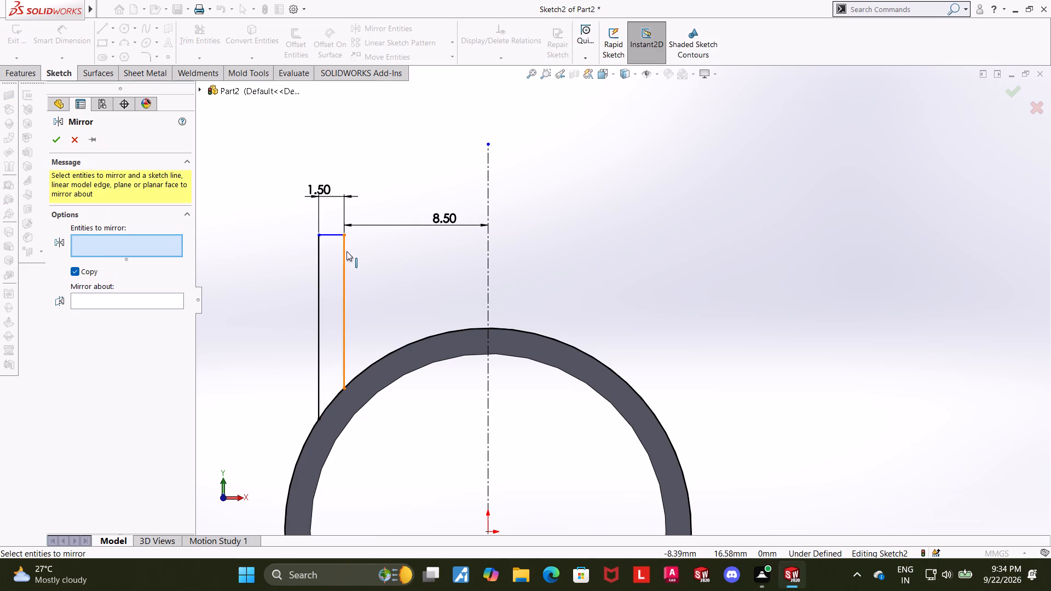
pyautogui.click(347, 251)
pyautogui.keyDown('ctrl'); pyautogui.click(328, 234); pyautogui.keyUp('ctrl')
pyautogui.keyDown('ctrl'); pyautogui.click(321, 271); pyautogui.keyUp('ctrl')
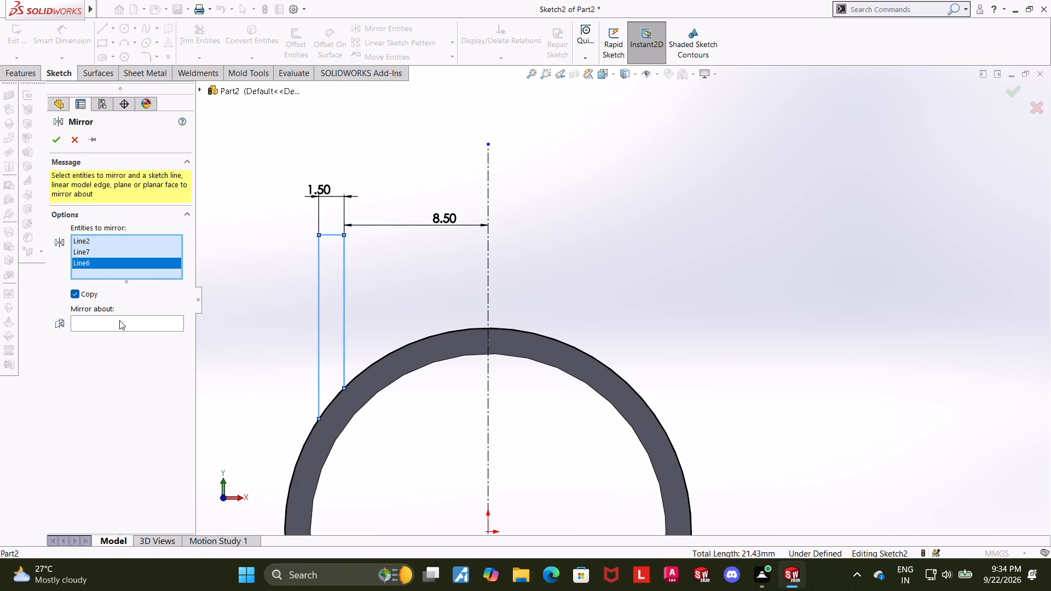
pyautogui.click(119, 319)
pyautogui.click(491, 262)
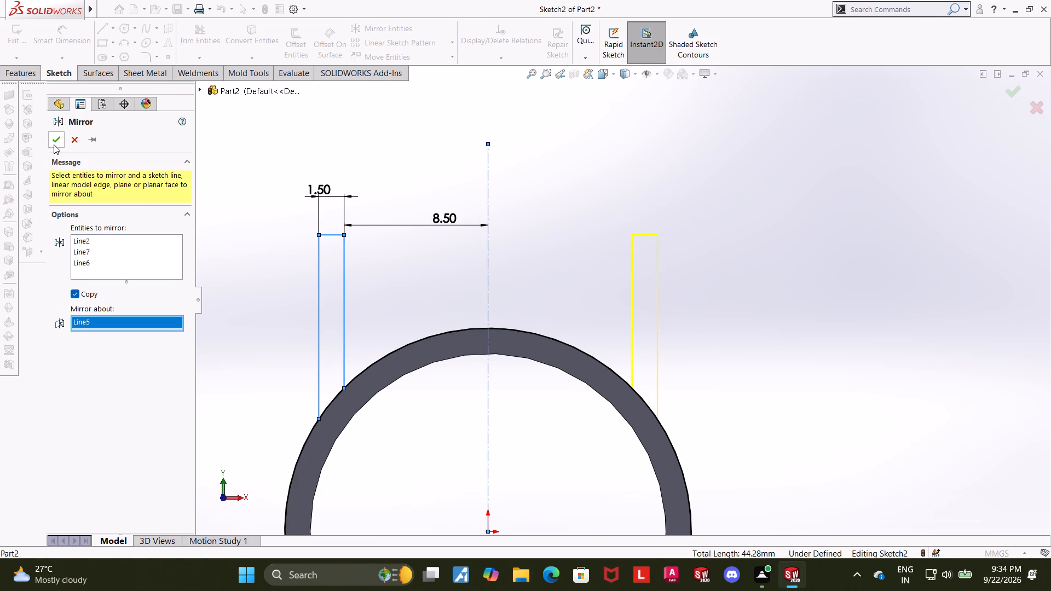
pyautogui.click(54, 144)
pyautogui.click(913, 229)
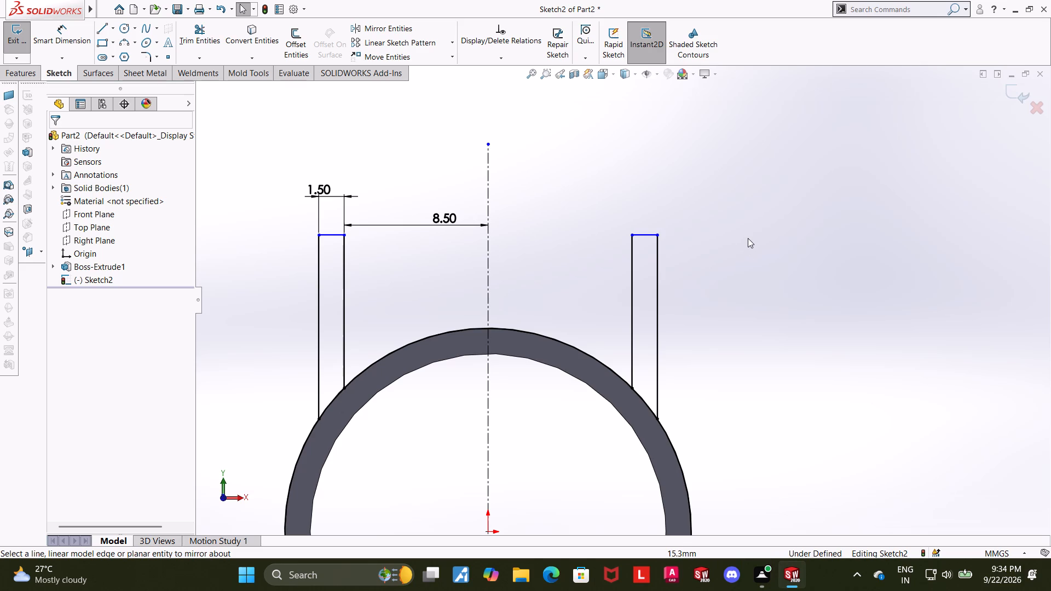
# Dimension the height from the origin to the original profile's top line as 25 mm.
pyautogui.click(78, 34)
pyautogui.scroll(4, 388, 228)
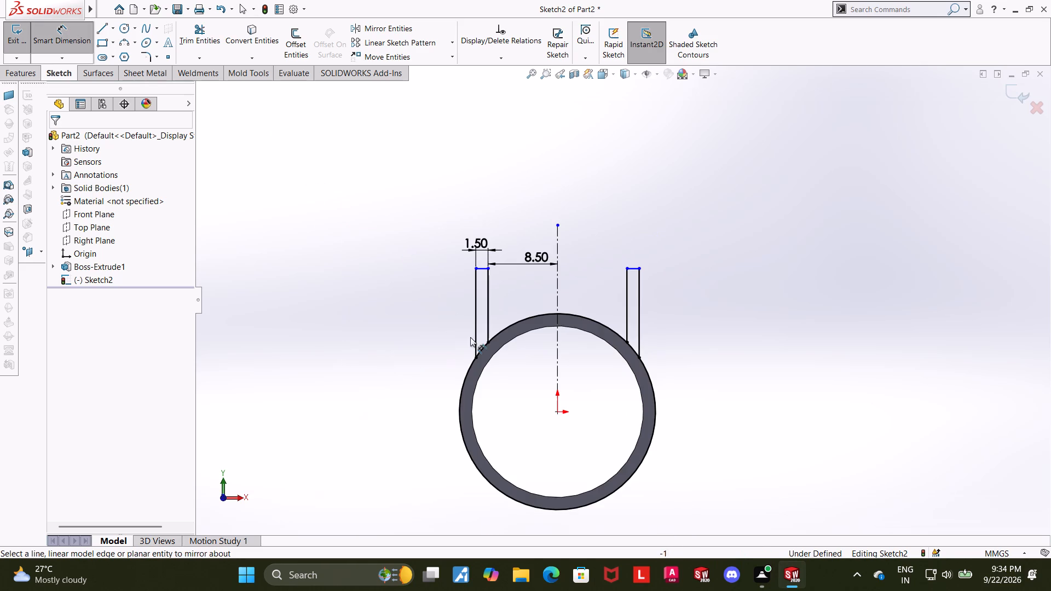
pyautogui.click(557, 413)
pyautogui.click(481, 268)
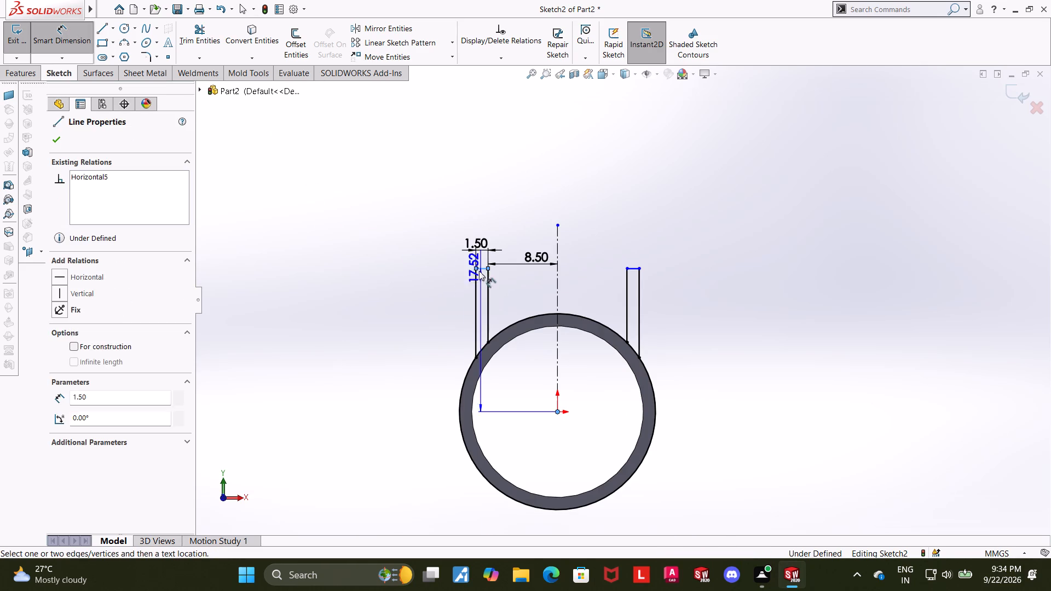
pyautogui.click(374, 341)
pyautogui.write('25')
pyautogui.press('Return')
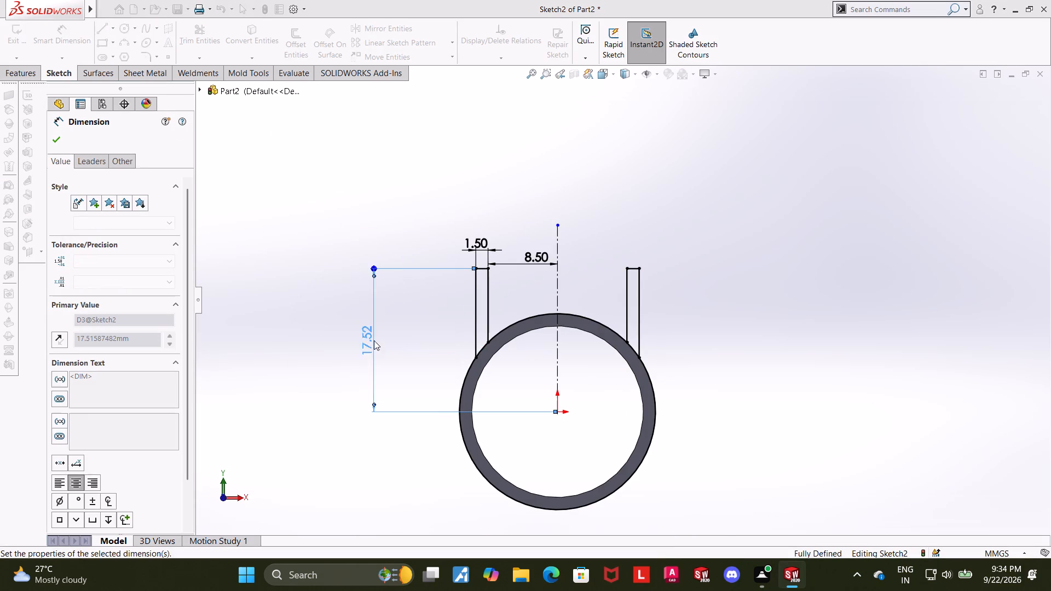
pyautogui.press('Escape')
# Power-trim the sketched outer circle, leaving only the short arcs that close the bottoms of the two upright profiles.
pyautogui.scroll(-1, 746, 326)
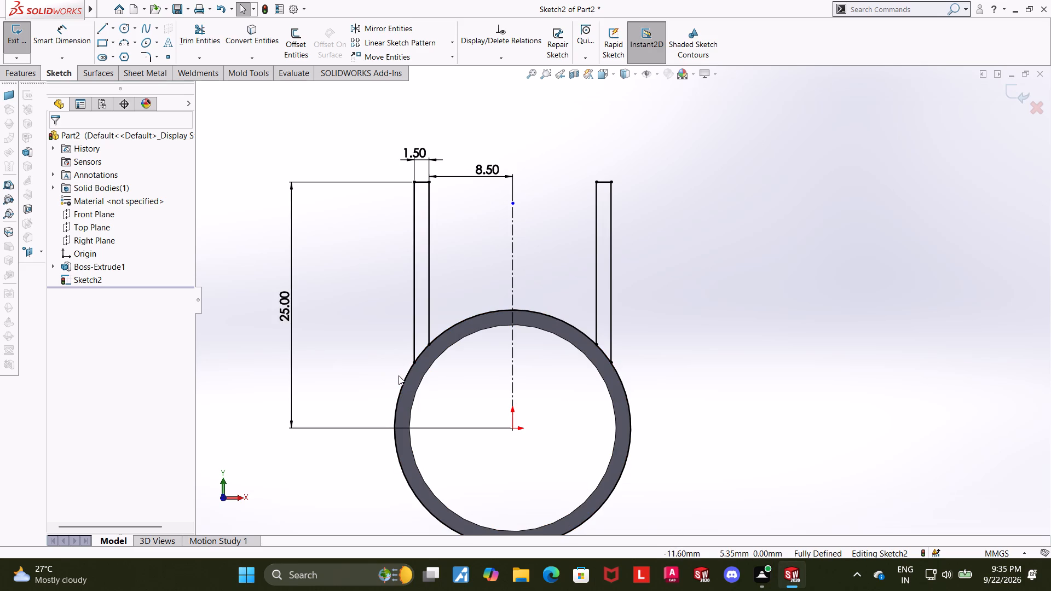
pyautogui.click(204, 20)
pyautogui.click(197, 30)
pyautogui.scroll(3, 547, 424)
pyautogui.moveTo(558, 390); pyautogui.dragTo(525, 500)
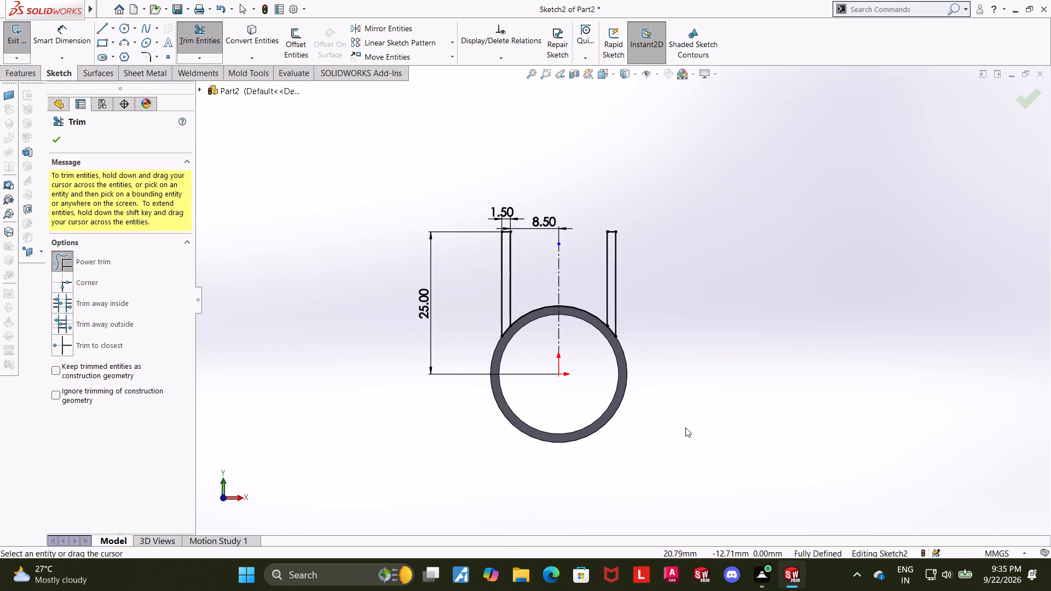
pyautogui.scroll(-3, 565, 343)
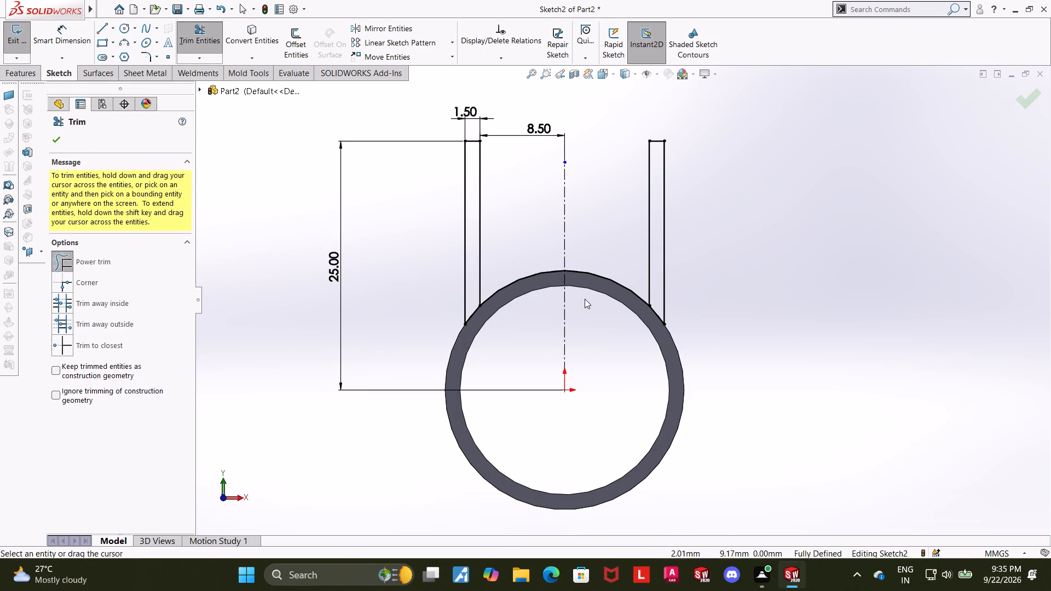
pyautogui.moveTo(589, 305); pyautogui.dragTo(599, 216)
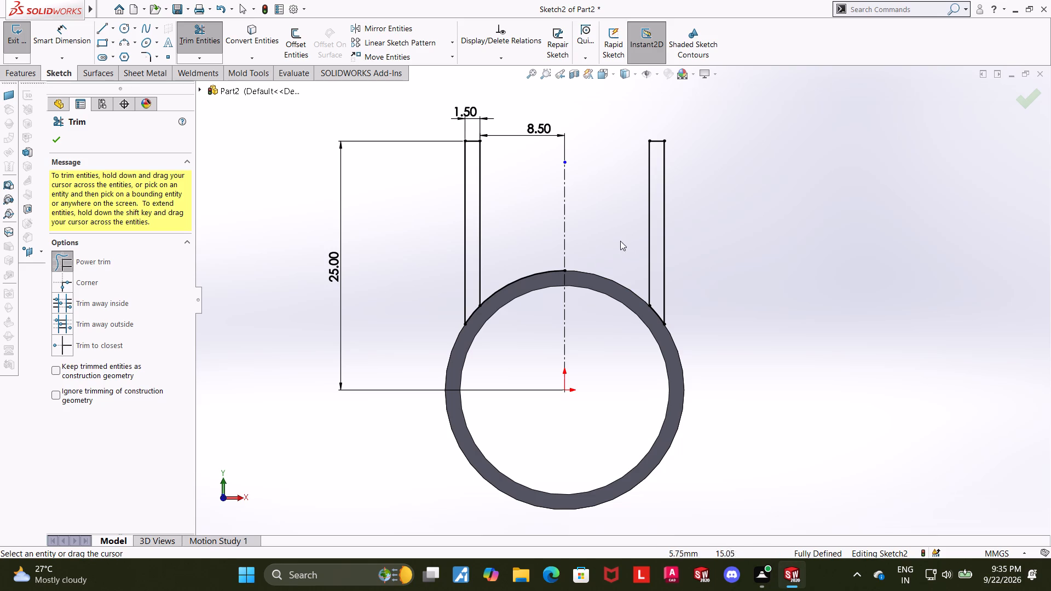
pyautogui.moveTo(536, 309); pyautogui.dragTo(527, 254)
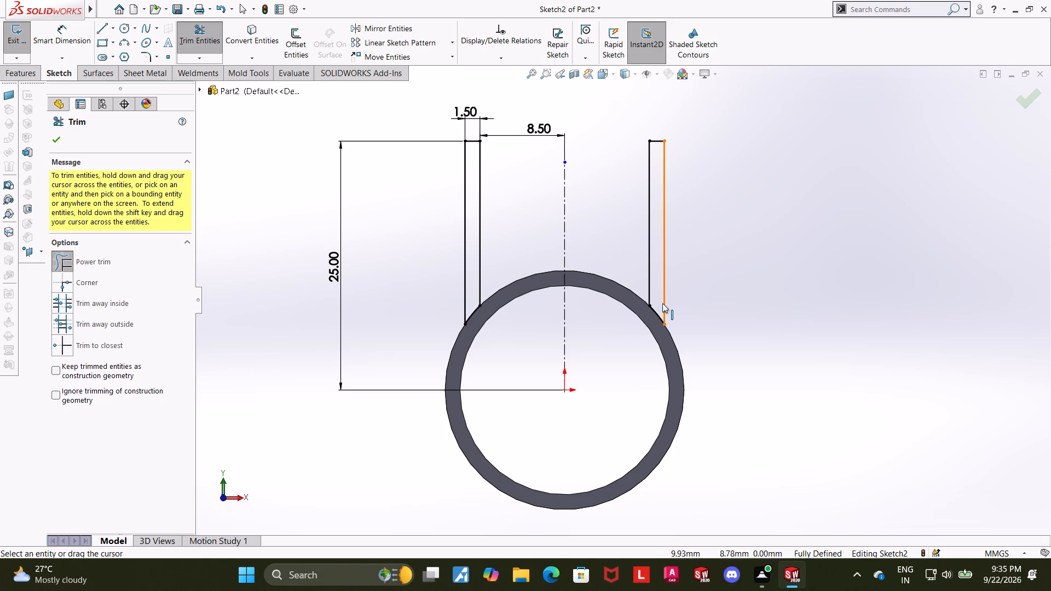
pyautogui.click(1029, 97)
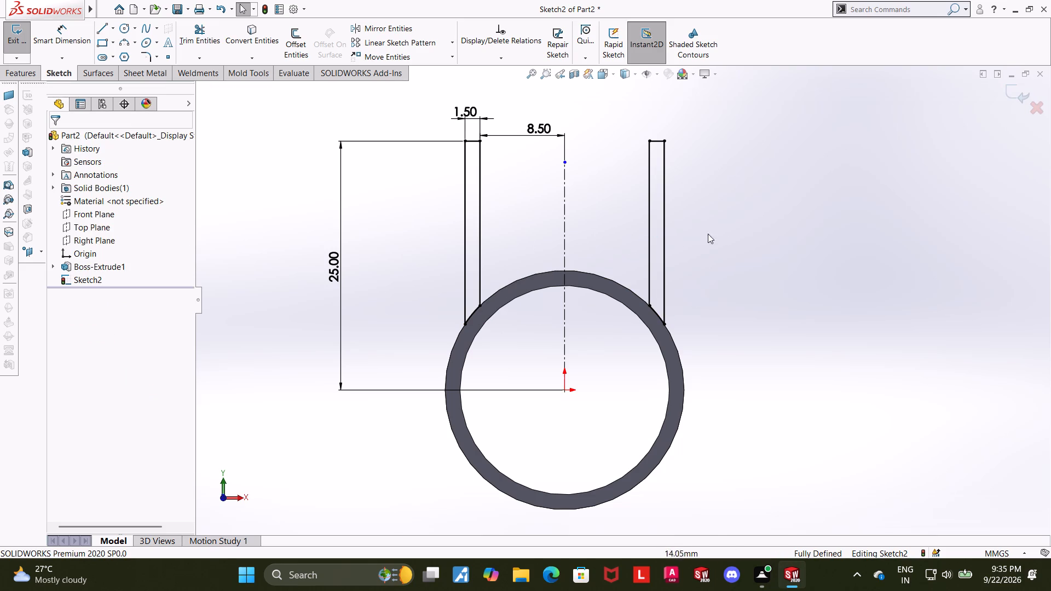
# Exit the sketch and extrude both upright profiles 60 mm blind in the reversed direction along the tube, merging the result.
pyautogui.moveTo(727, 235); pyautogui.dragTo(748, 257, button='middle')
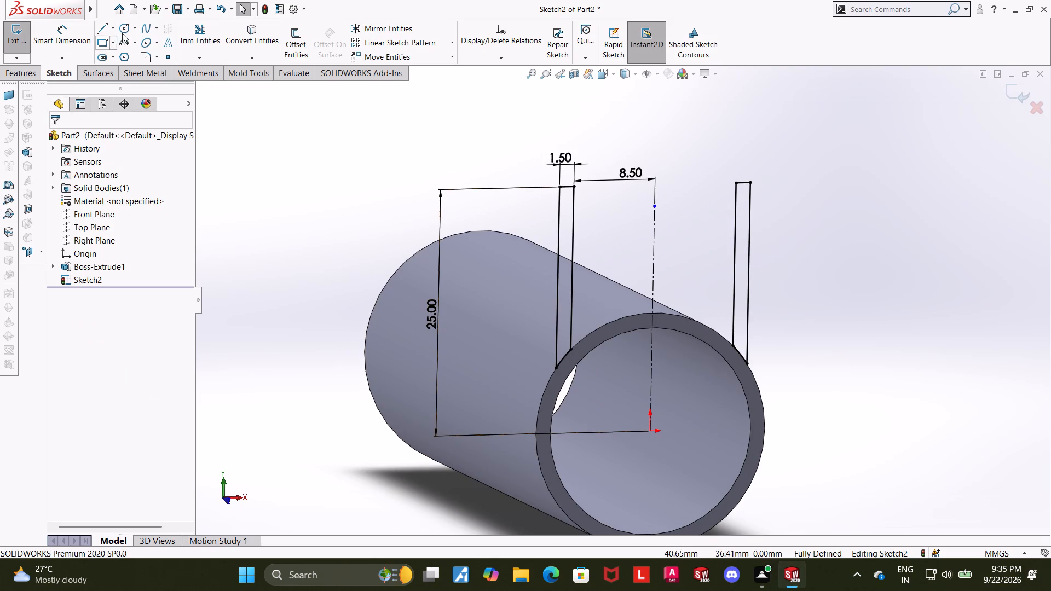
pyautogui.click(1009, 96)
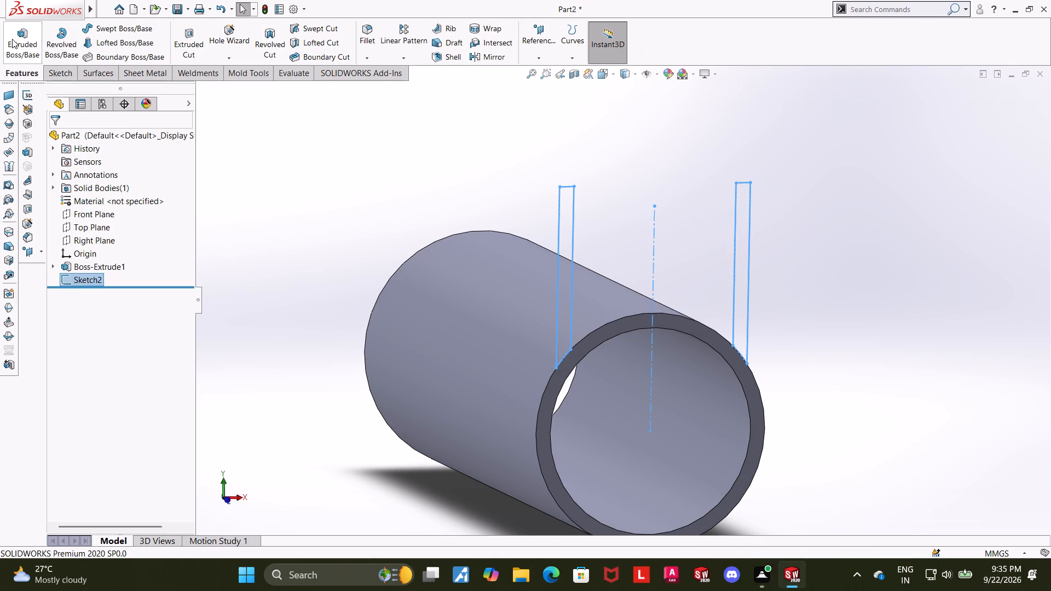
pyautogui.doubleClick(21, 42)
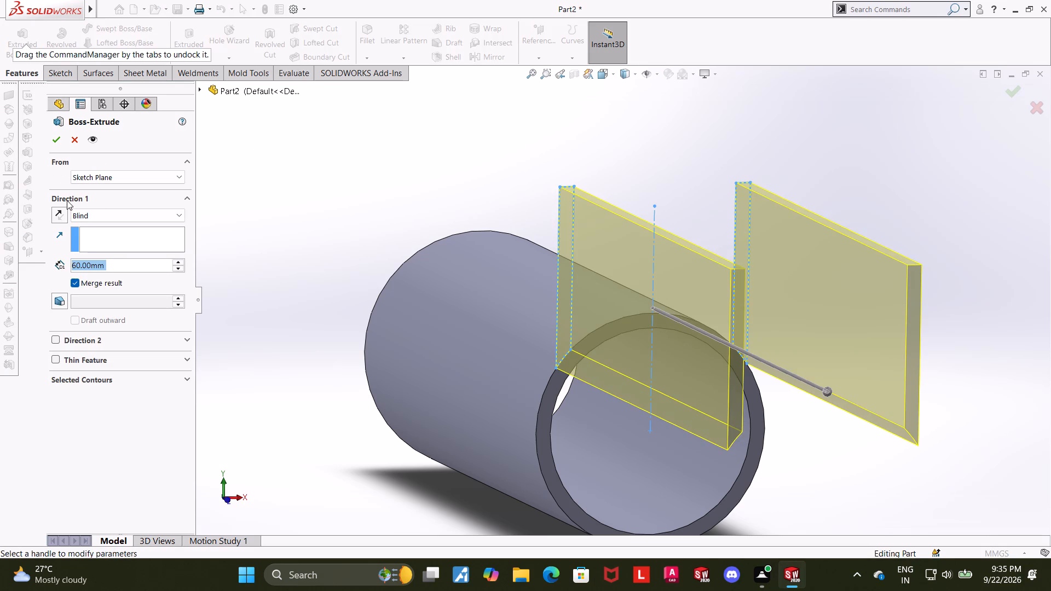
pyautogui.click(57, 216)
pyautogui.moveTo(311, 246); pyautogui.dragTo(373, 311, button='middle')
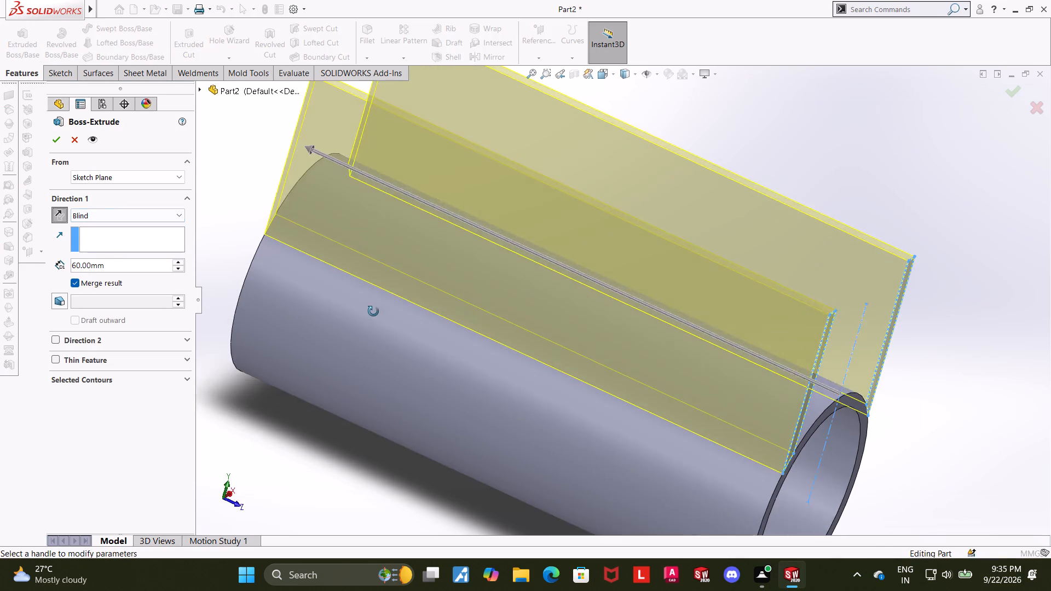
pyautogui.moveTo(373, 311); pyautogui.dragTo(373, 312, button='middle')
pyautogui.scroll(4, 326, 285)
pyautogui.moveTo(285, 264); pyautogui.dragTo(364, 331, button='middle')
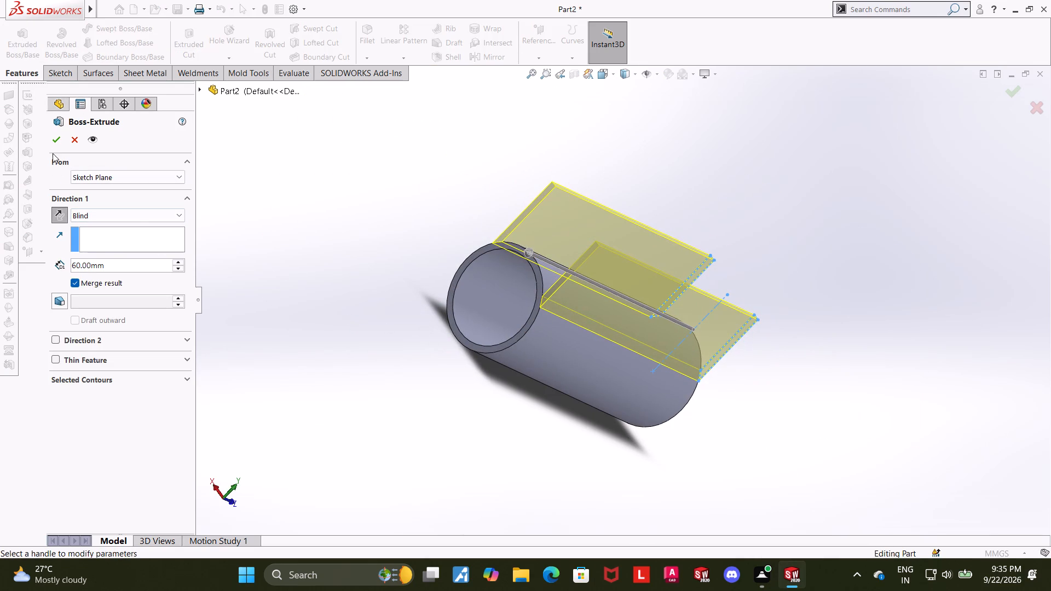
pyautogui.click(54, 140)
pyautogui.click(512, 358)
pyautogui.click(813, 346)
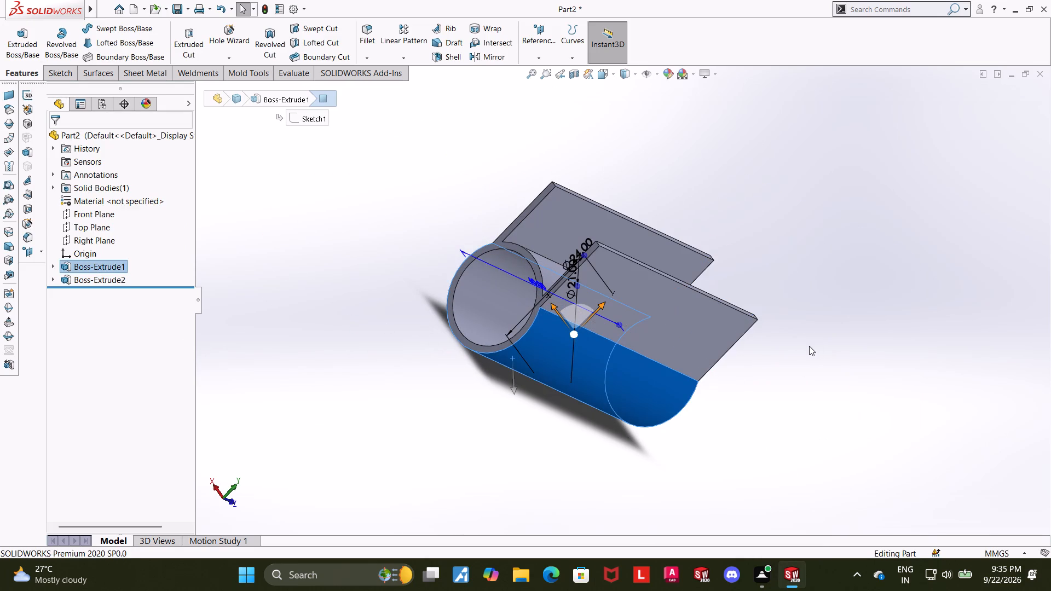
# Fillet the two outer edges where the upright walls meet the tube with a 10 mm symmetric radius.
pyautogui.moveTo(769, 312); pyautogui.dragTo(643, 161, button='middle')
pyautogui.click(367, 34)
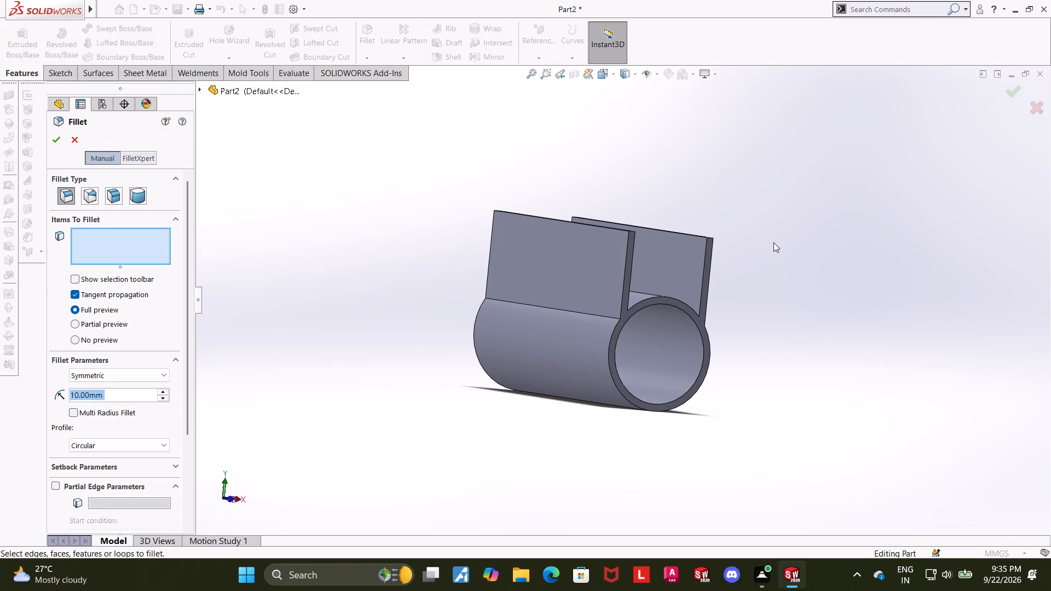
pyautogui.scroll(-4, 773, 242)
pyautogui.click(383, 415)
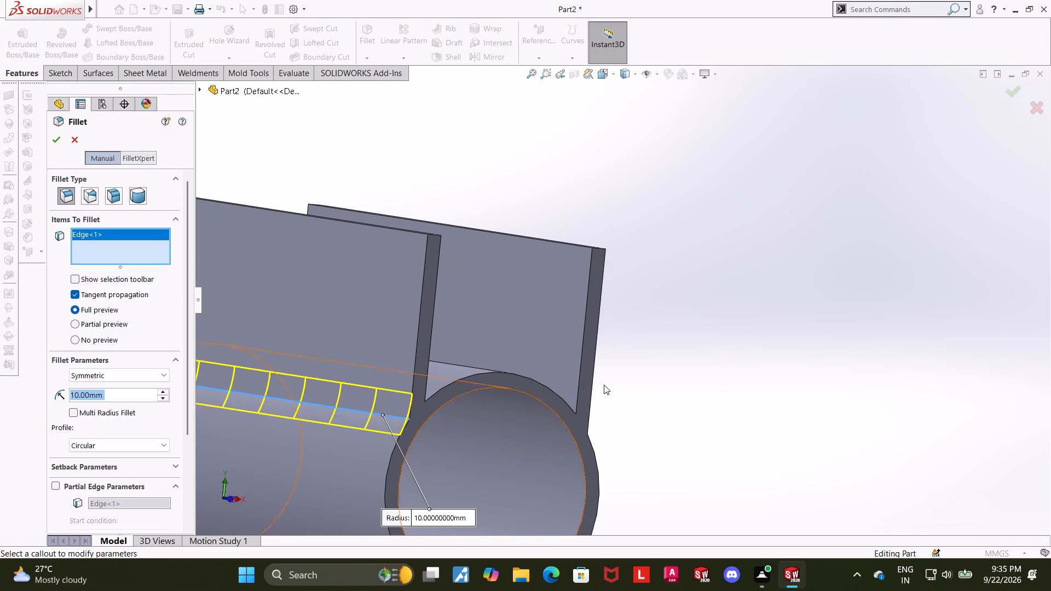
pyautogui.moveTo(781, 328); pyautogui.dragTo(686, 357, button='middle')
pyautogui.click(706, 397)
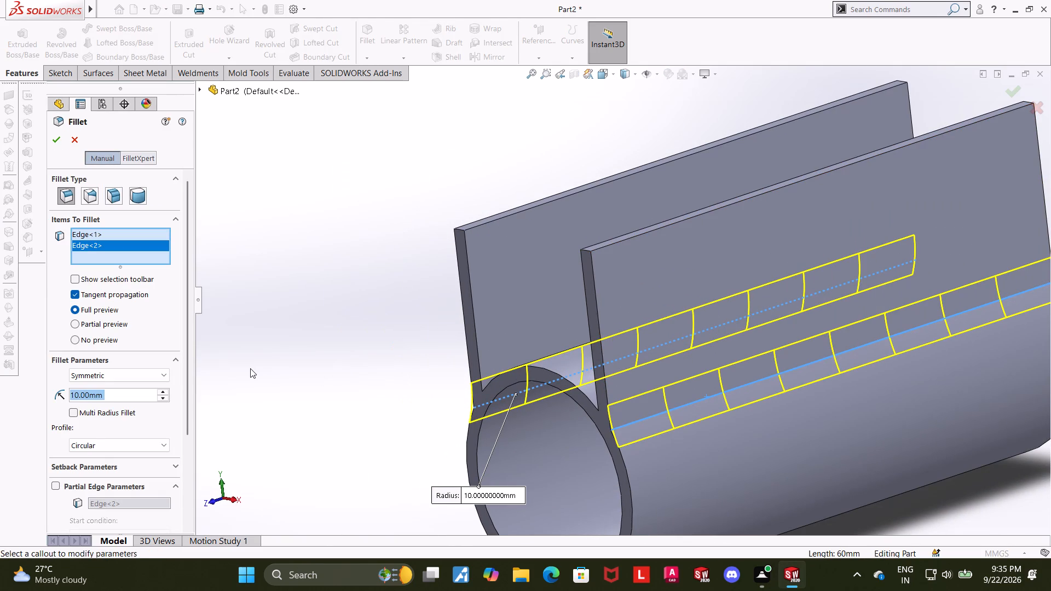
pyautogui.press('Return')
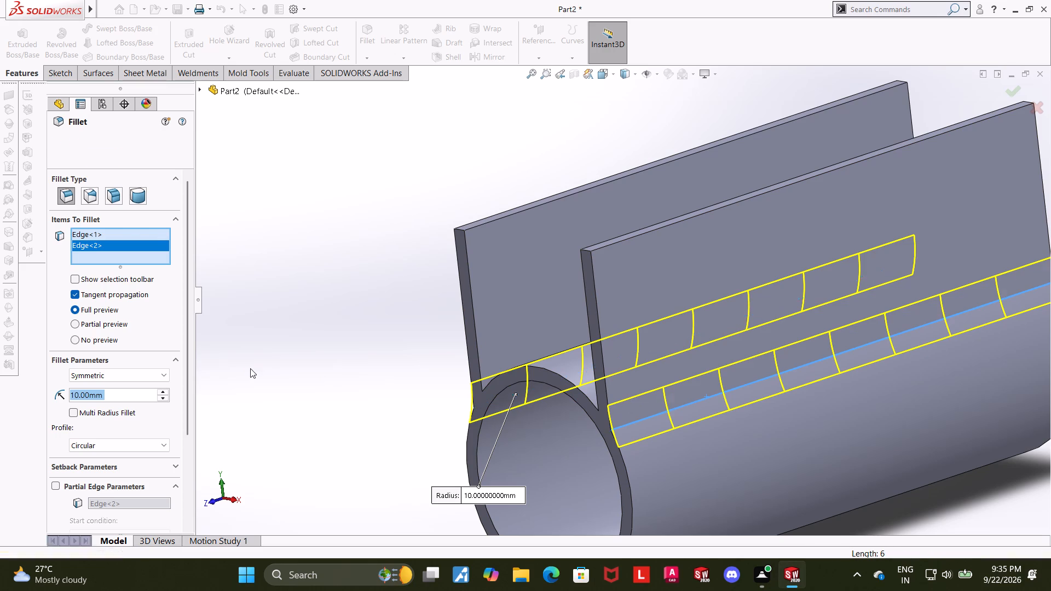
# Orient the part to the front view to examine its filleted end profile.
pyautogui.scroll(1, 401, 332)
pyautogui.click(598, 76)
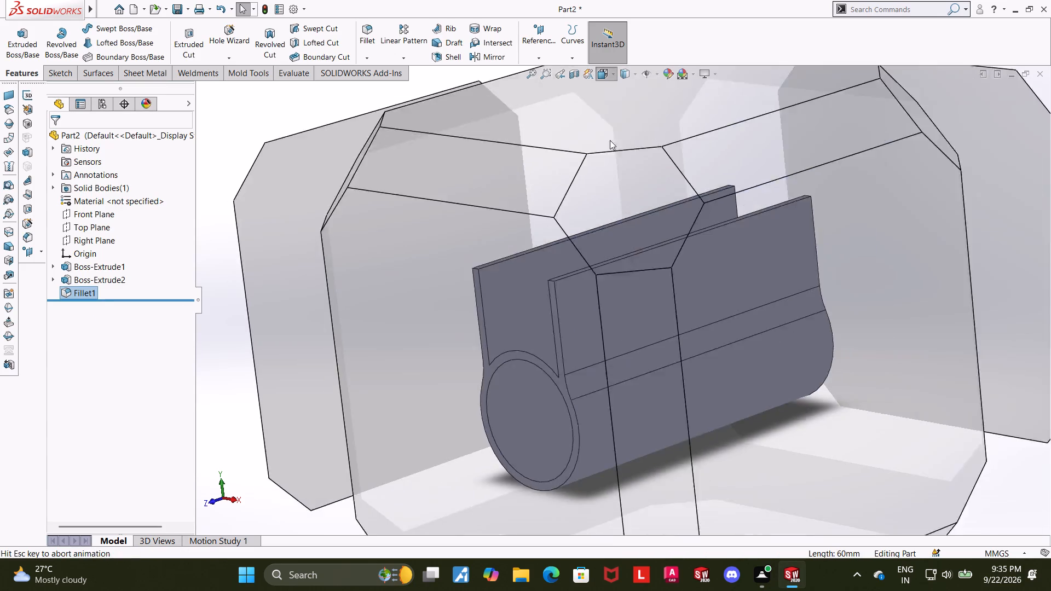
pyautogui.click(424, 382)
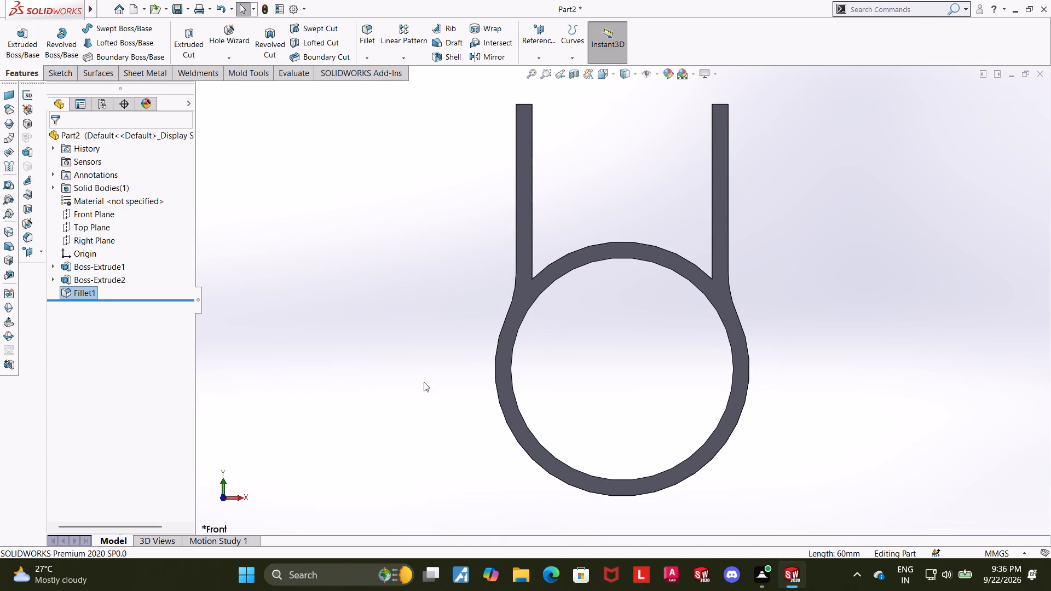
pyautogui.scroll(2, 712, 312)
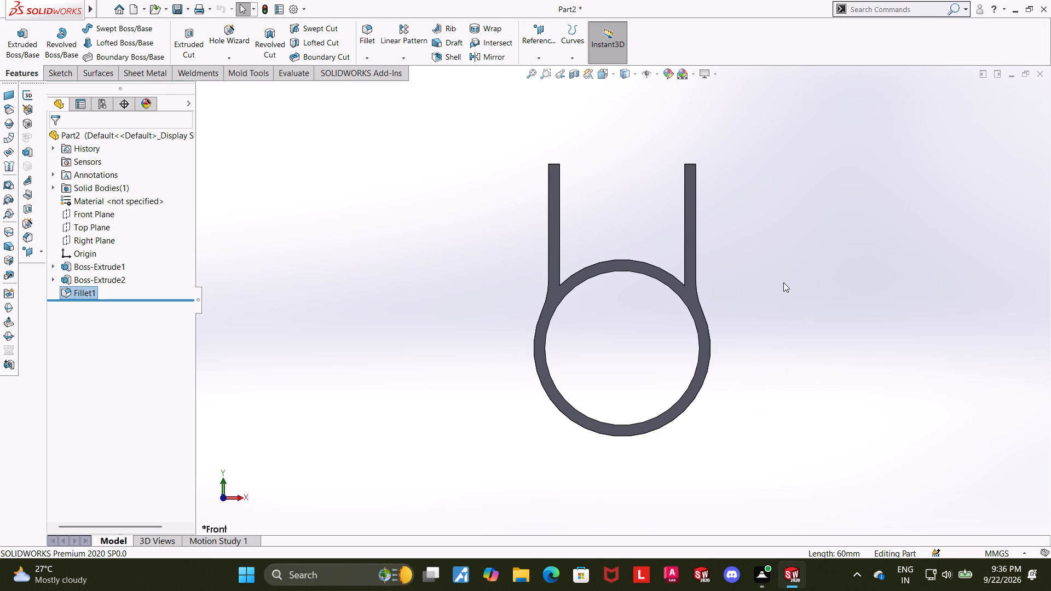
# Fillet the four upper corner edges of the two upright walls with a 5 mm symmetric radius.
pyautogui.moveTo(681, 309); pyautogui.dragTo(645, 317, button='middle')
pyautogui.scroll(-1, 690, 226)
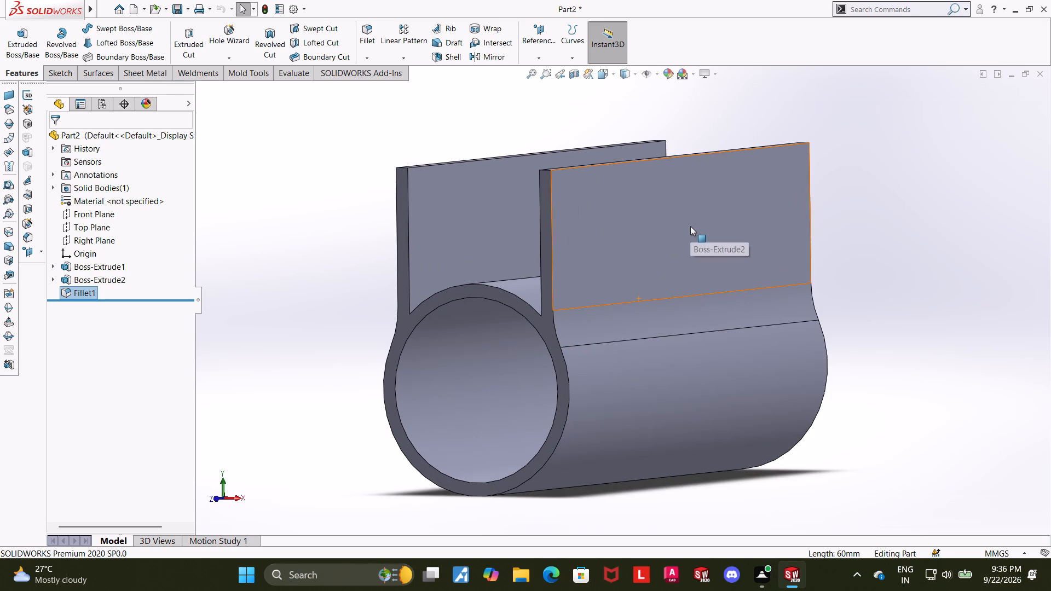
pyautogui.scroll(3, 692, 226)
pyautogui.scroll(-3, 643, 240)
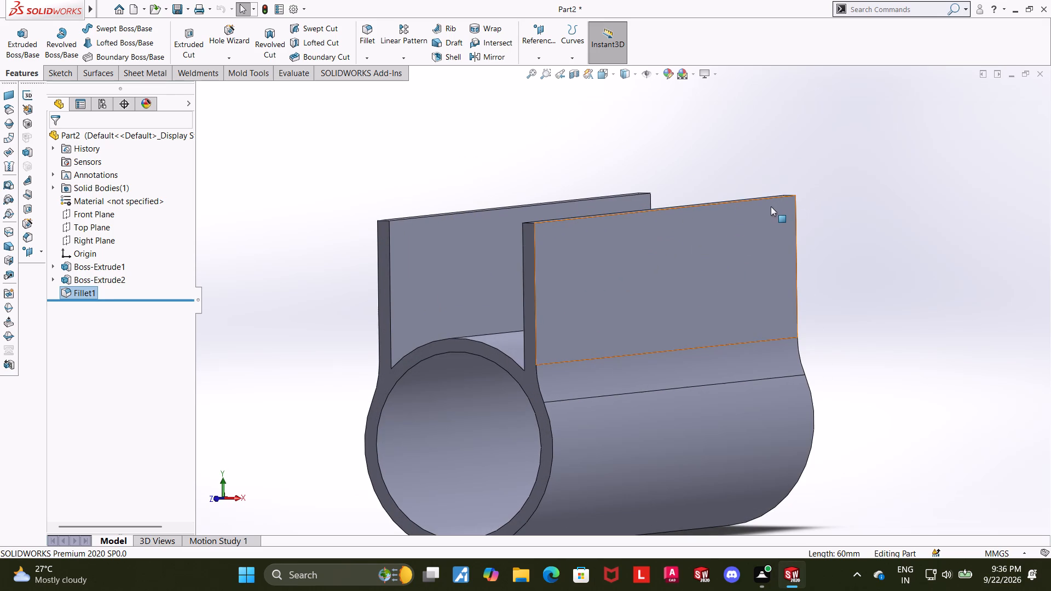
pyautogui.scroll(-3, 766, 178)
pyautogui.scroll(2, 362, 100)
pyautogui.click(369, 26)
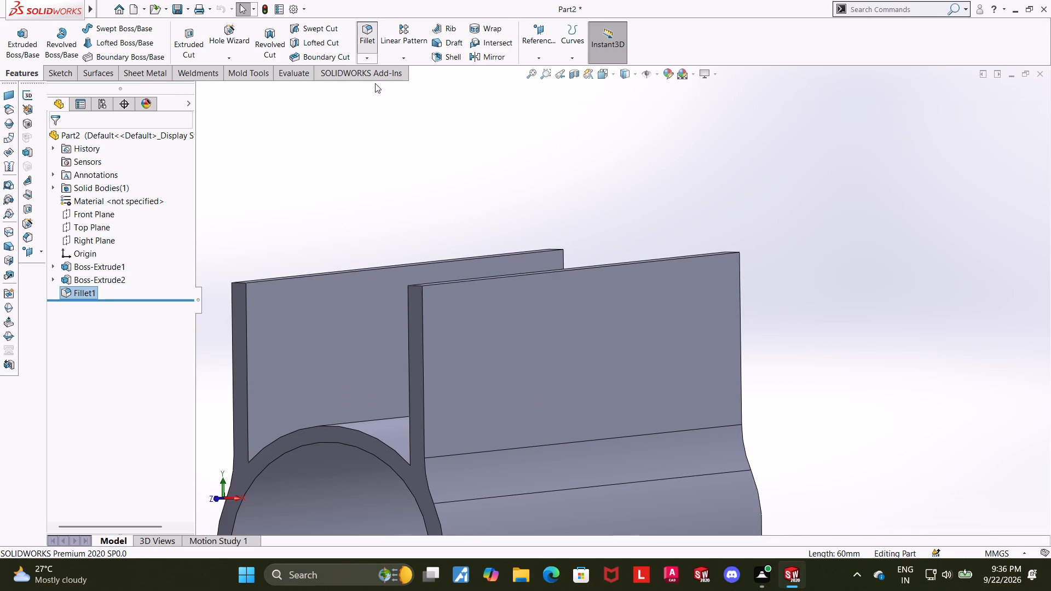
pyautogui.click(414, 286)
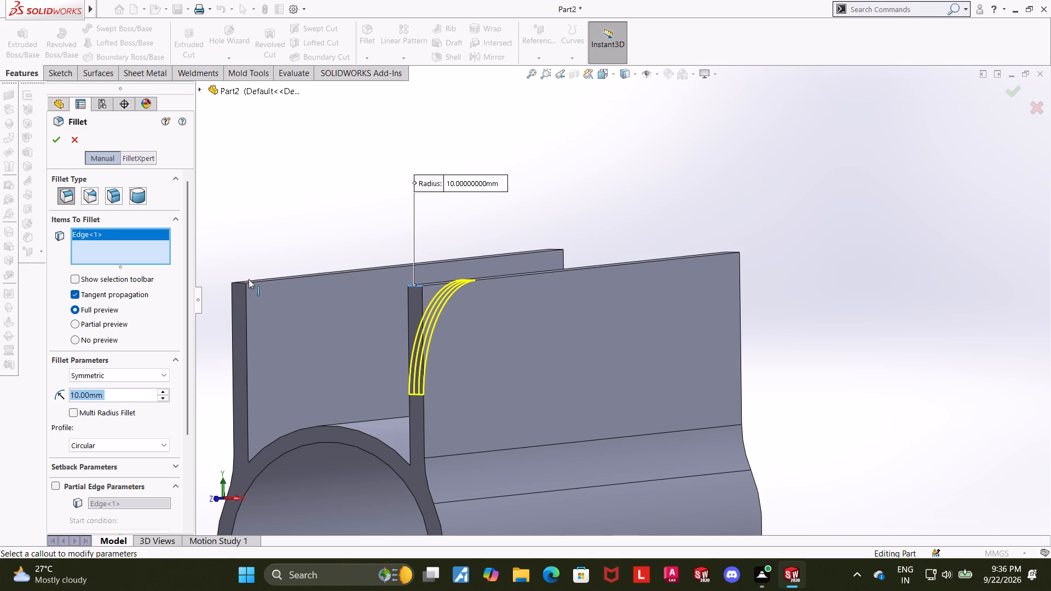
pyautogui.click(239, 283)
pyautogui.moveTo(740, 247); pyautogui.dragTo(634, 315, button='middle')
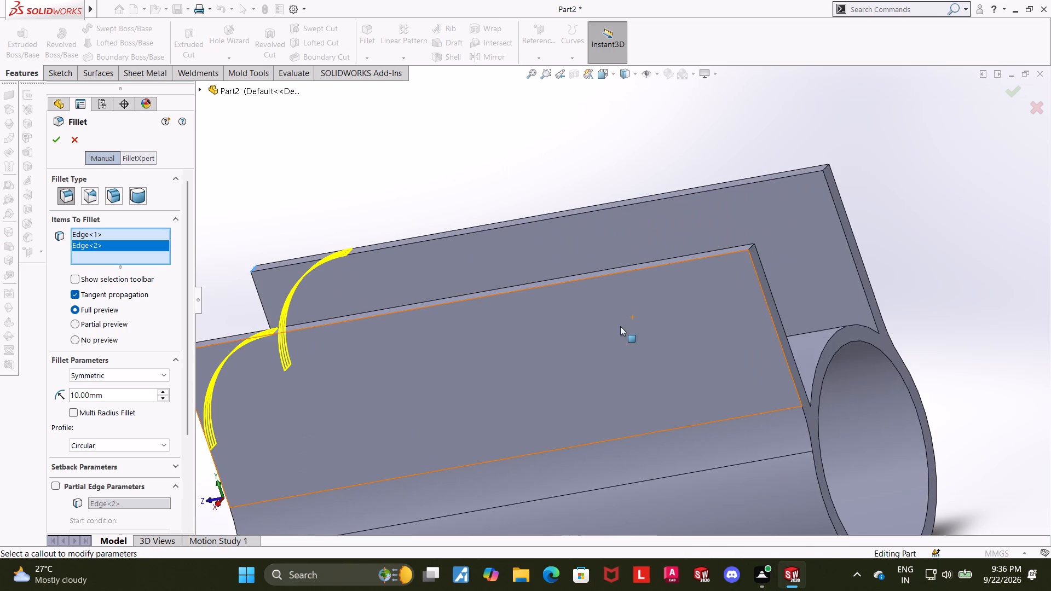
pyautogui.click(750, 246)
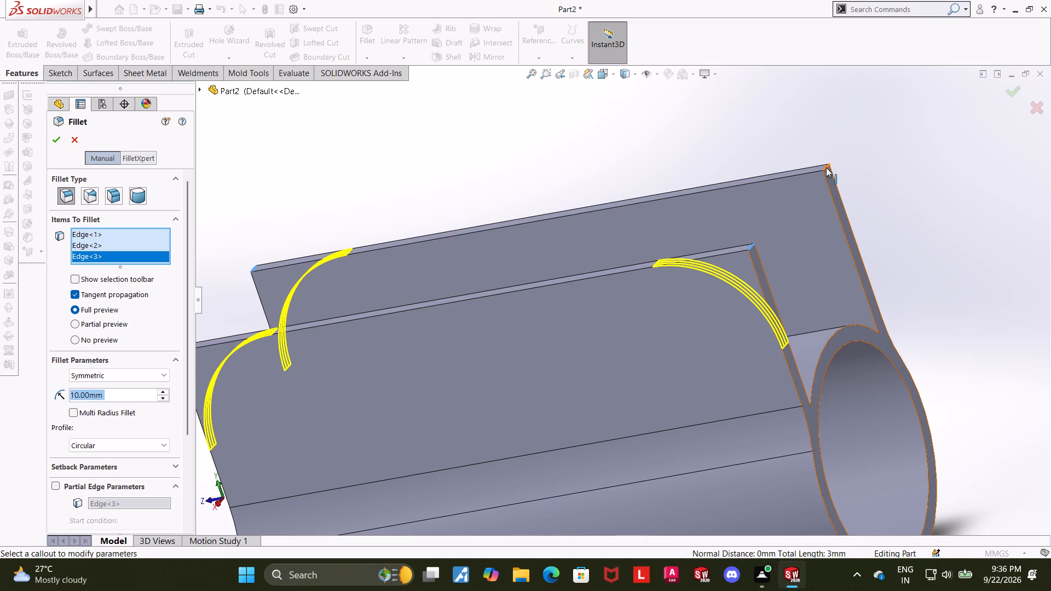
pyautogui.click(826, 167)
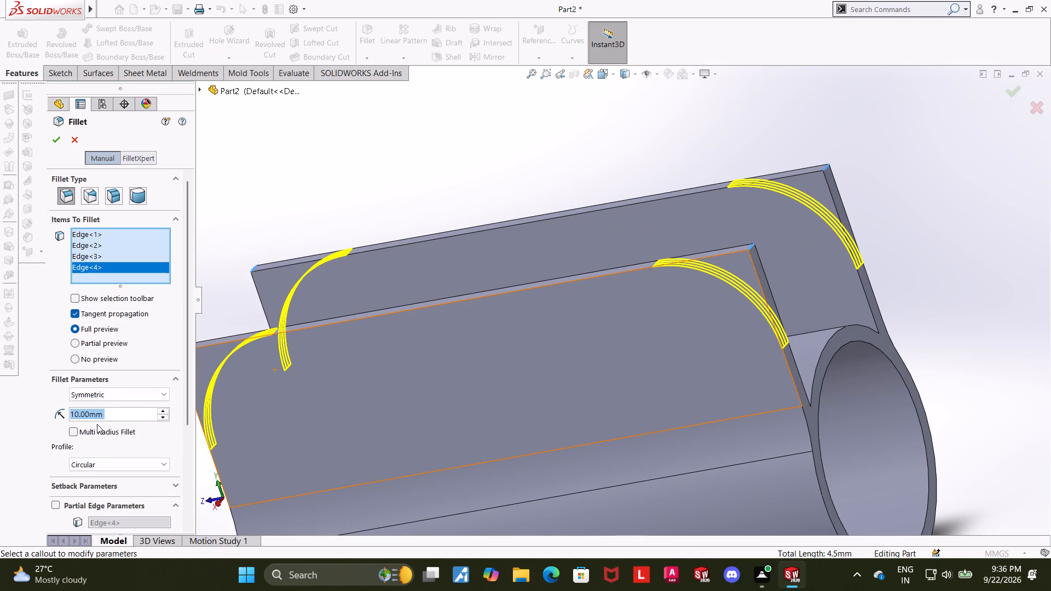
pyautogui.press('5')
pyautogui.press('Return')
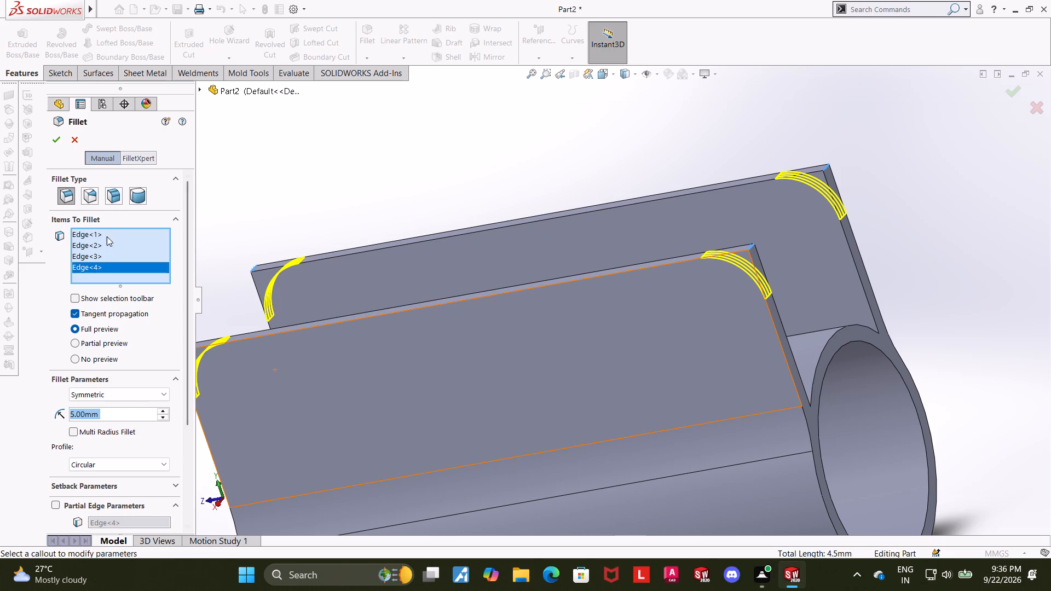
pyautogui.click(57, 134)
pyautogui.click(360, 146)
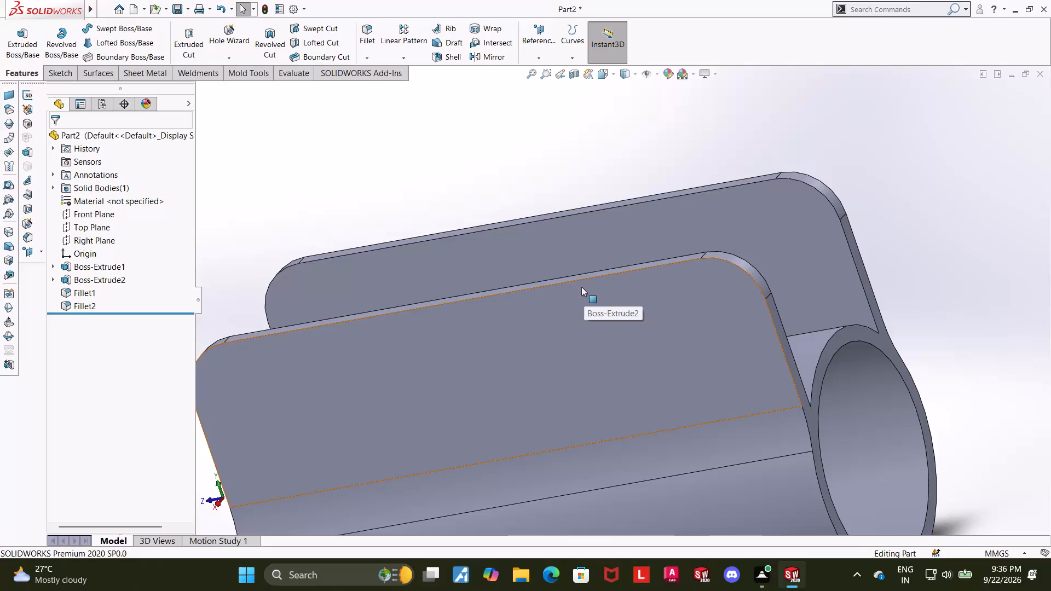
# Start a sketch on the outer flat face of the upright wall and orient the view normal to it.
pyautogui.scroll(1, 579, 286)
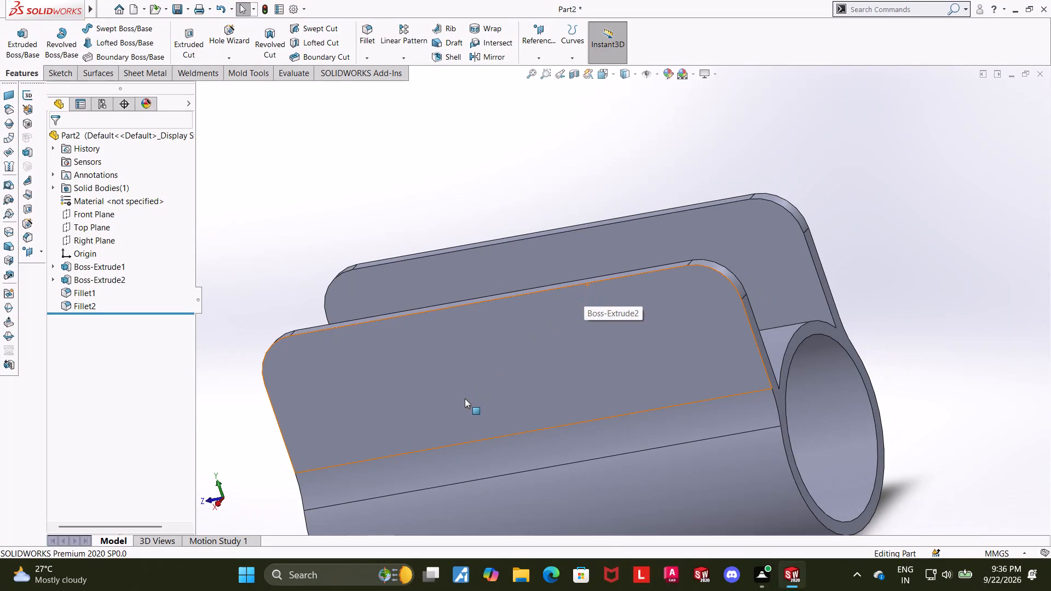
pyautogui.click(463, 349)
pyautogui.click(511, 318)
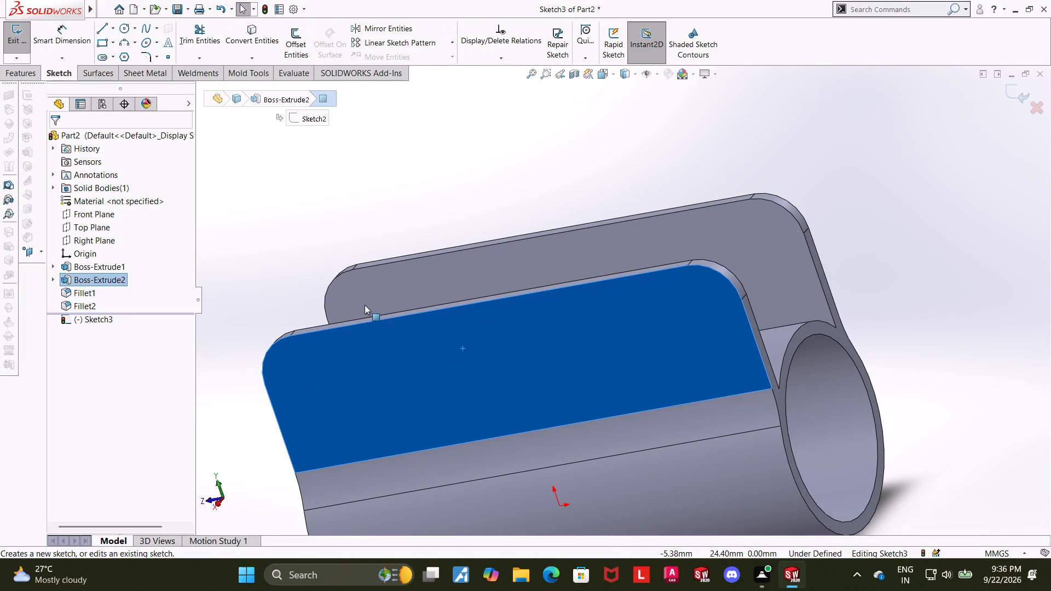
pyautogui.click(104, 316)
pyautogui.click(129, 304)
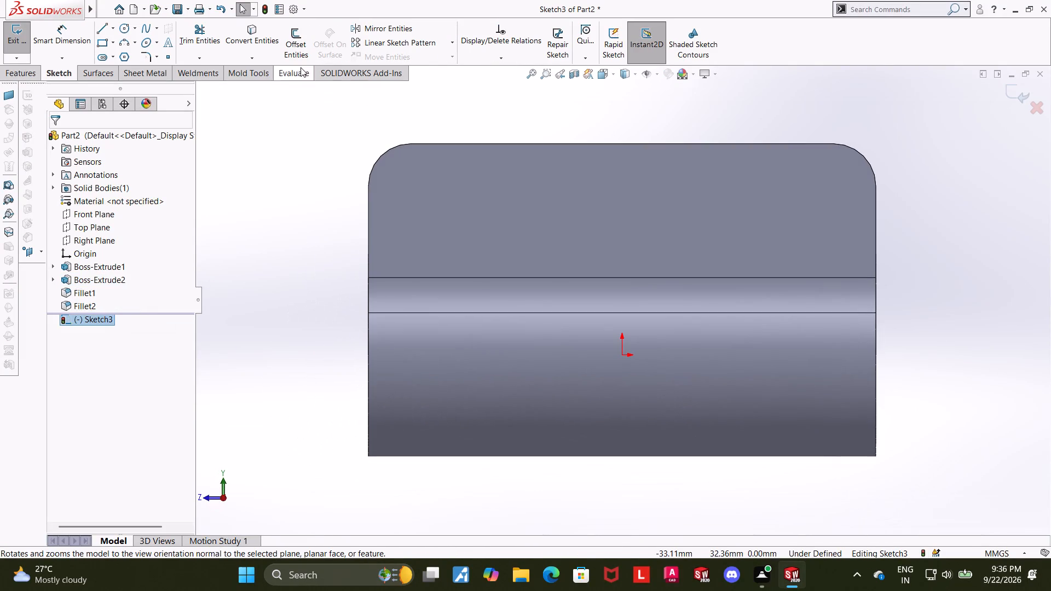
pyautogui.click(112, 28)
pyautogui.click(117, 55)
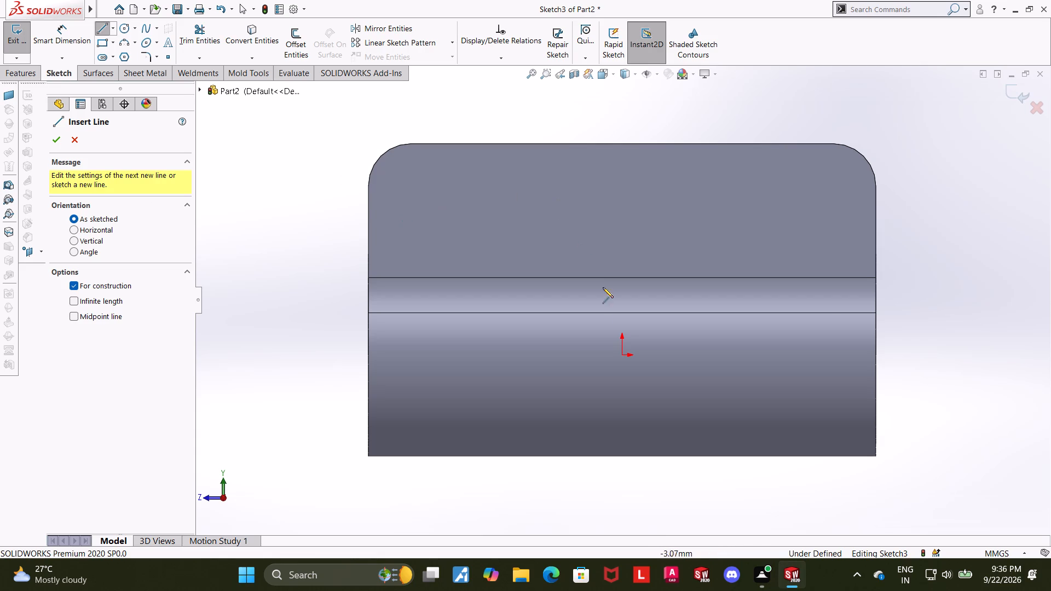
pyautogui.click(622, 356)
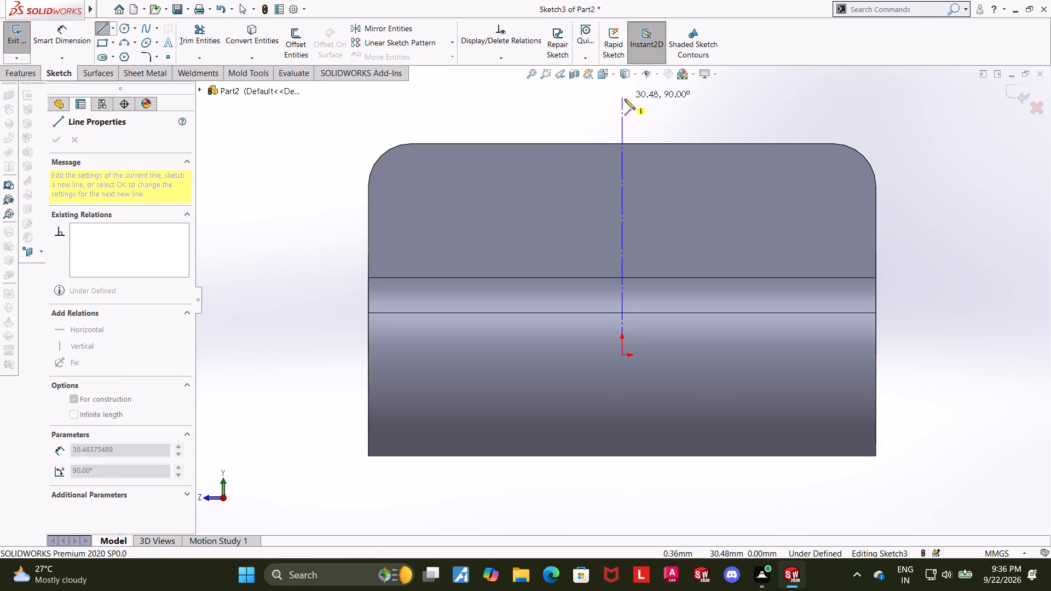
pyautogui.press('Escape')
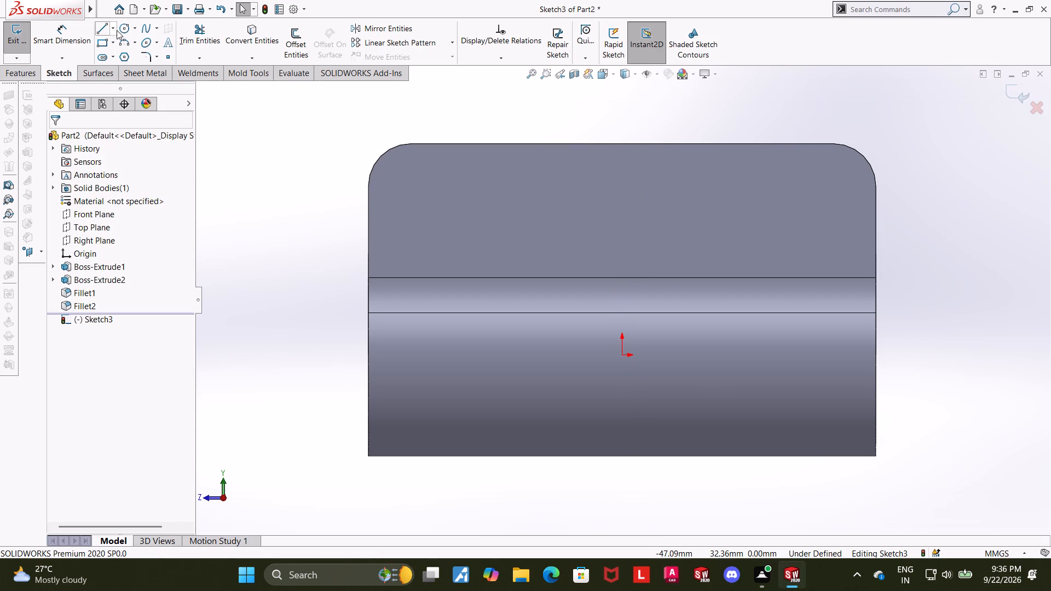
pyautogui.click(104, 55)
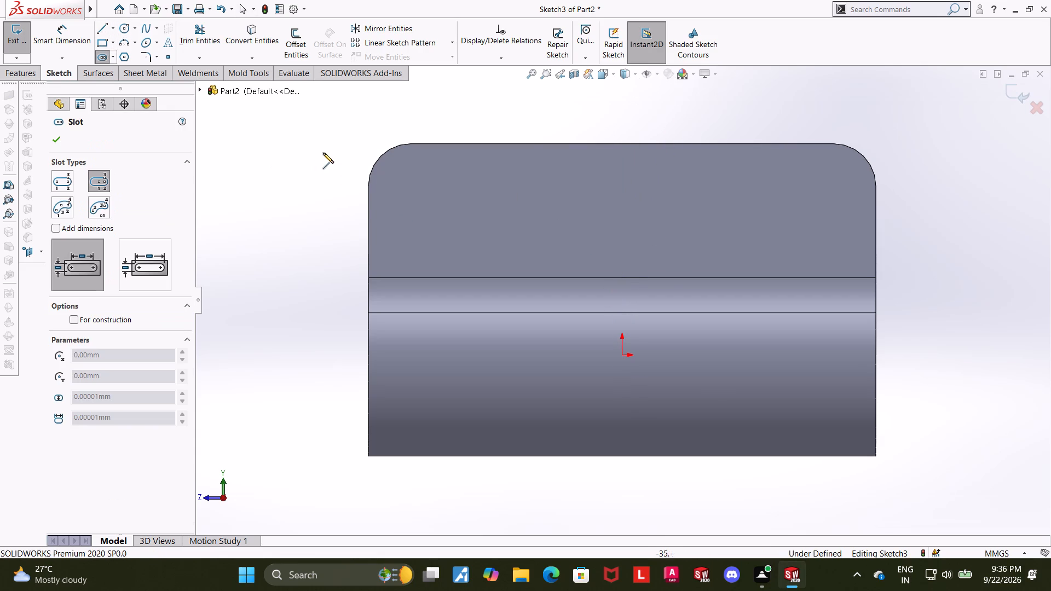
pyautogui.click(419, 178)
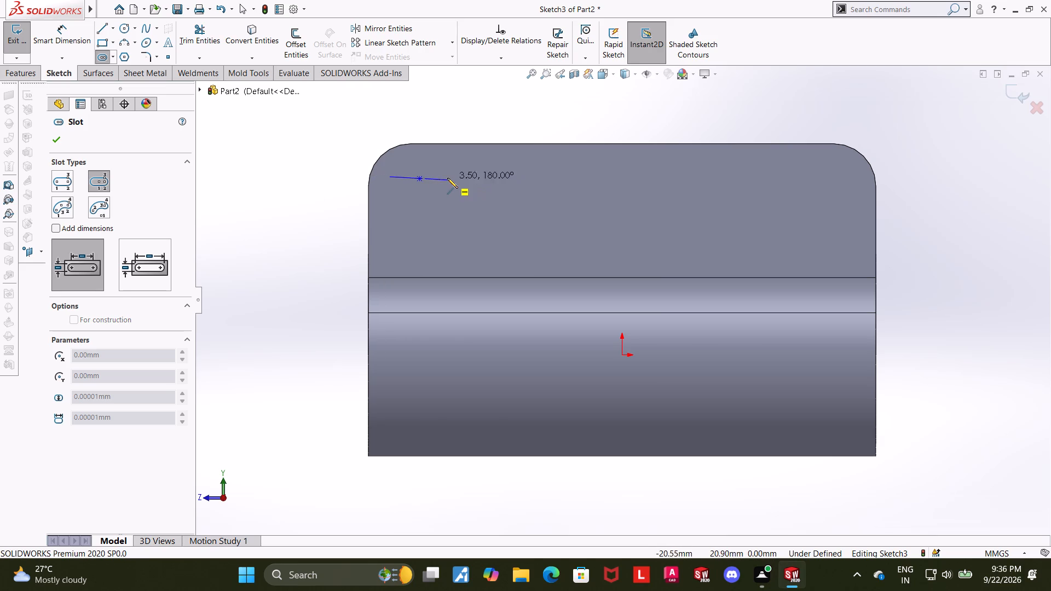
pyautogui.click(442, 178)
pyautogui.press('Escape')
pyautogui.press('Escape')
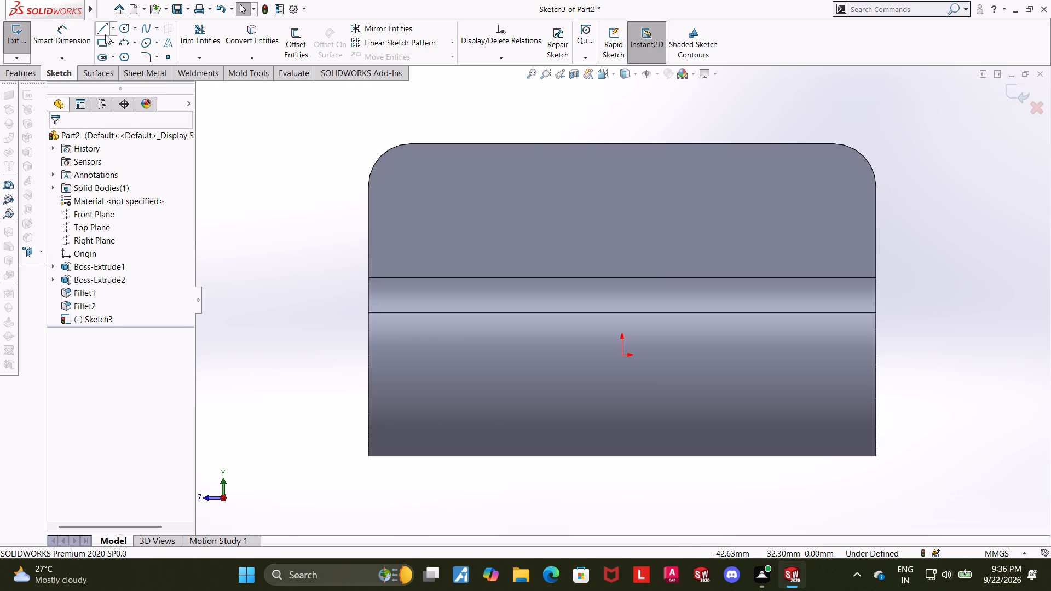
# Sketch a horizontal centerpoint straight slot near the wall's upper front corner, about 6.7 mm between arc centers and 3.2 mm wide.
pyautogui.click(107, 55)
pyautogui.click(426, 182)
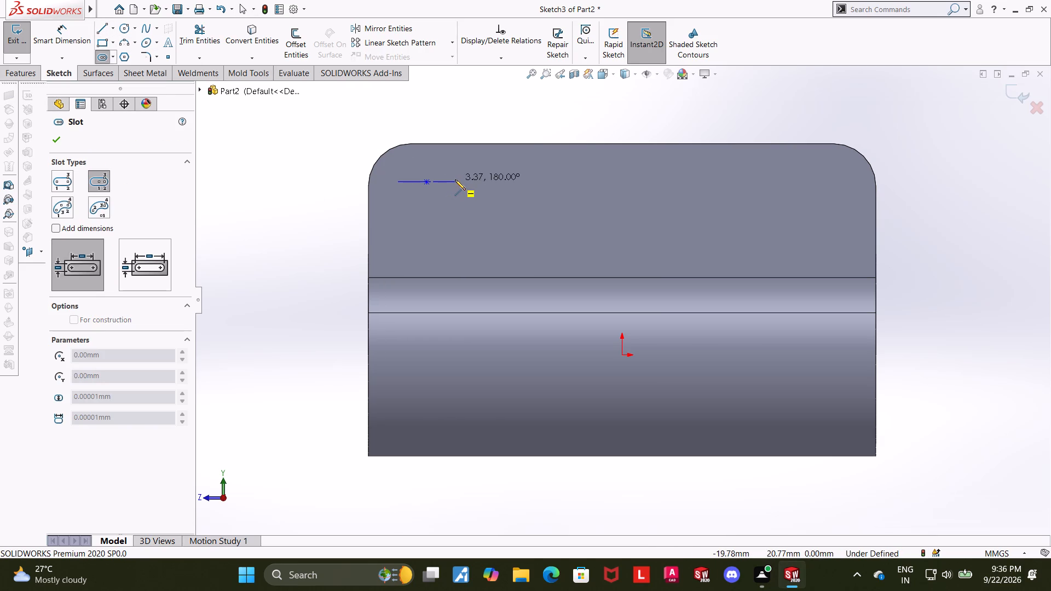
pyautogui.click(455, 179)
pyautogui.click(455, 168)
pyautogui.press('Escape')
pyautogui.press('Escape')
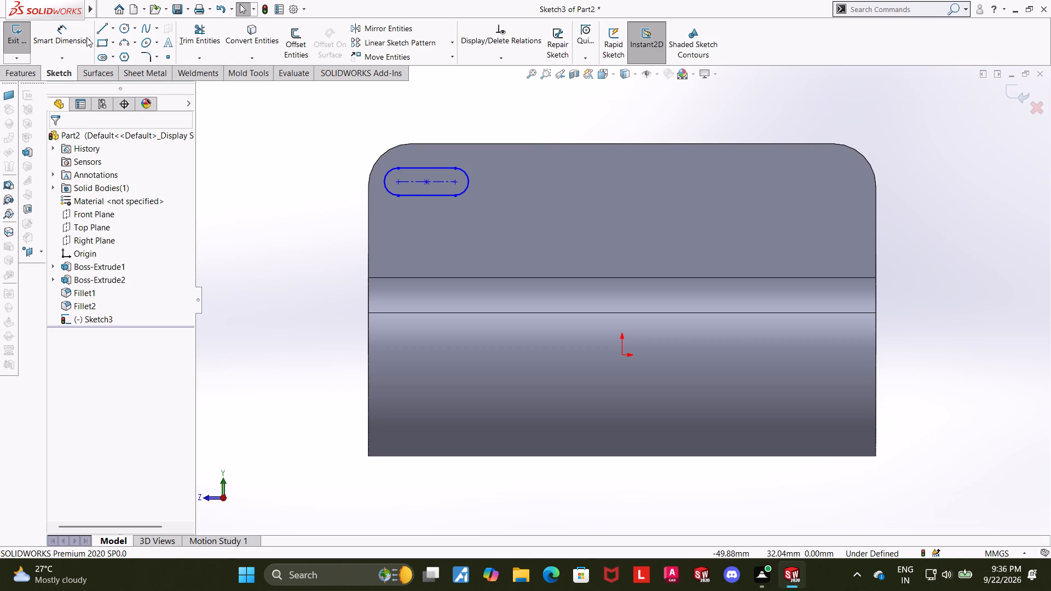
# Dimension the distance between the slot's two arc centers as 4 mm.
pyautogui.click(75, 33)
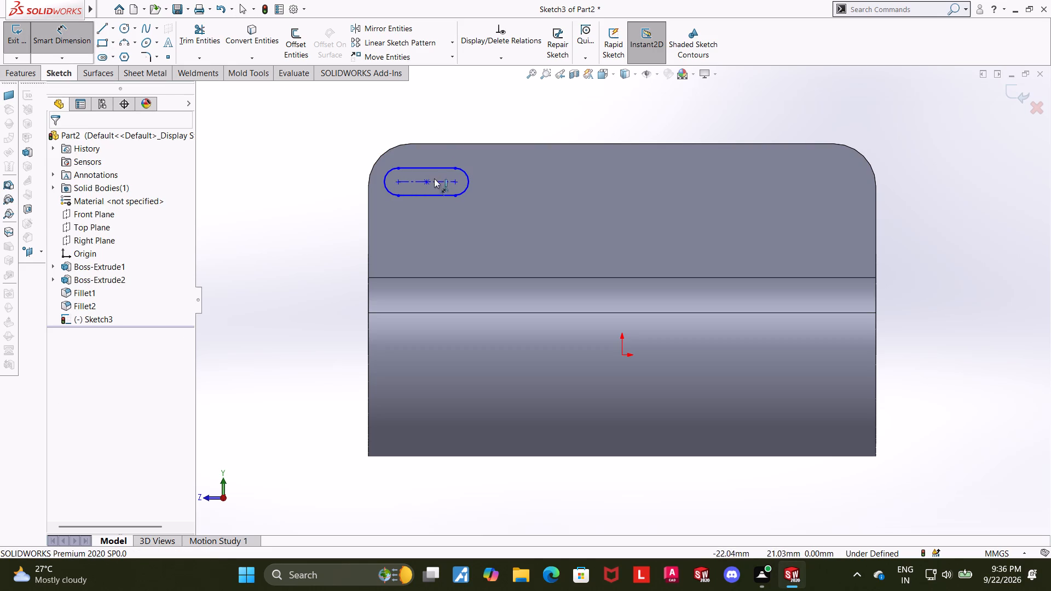
pyautogui.click(398, 179)
pyautogui.click(455, 182)
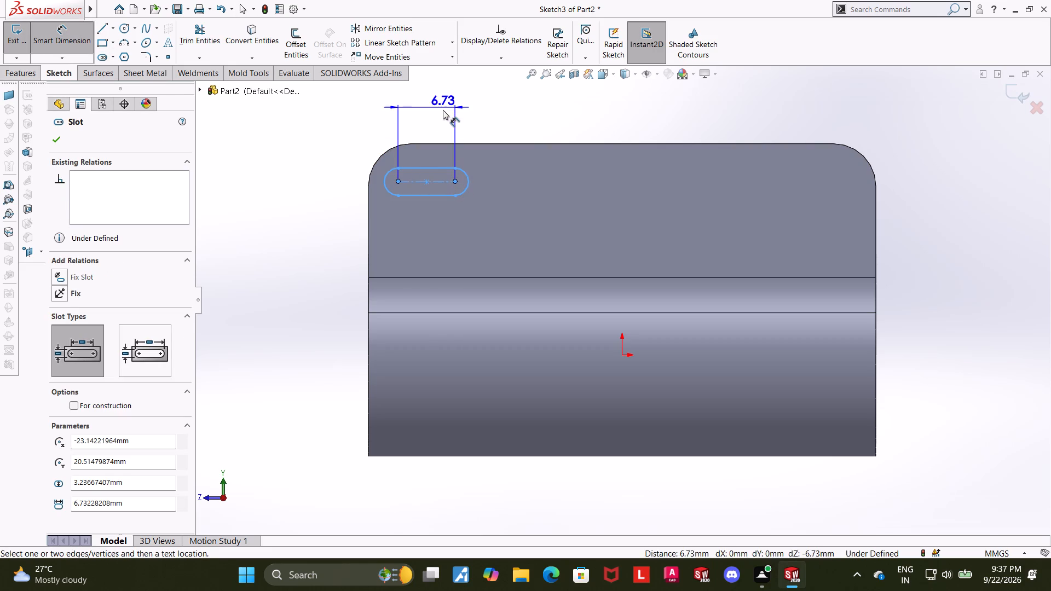
pyautogui.click(442, 111)
pyautogui.press('4')
pyautogui.press('Return')
pyautogui.press('Escape')
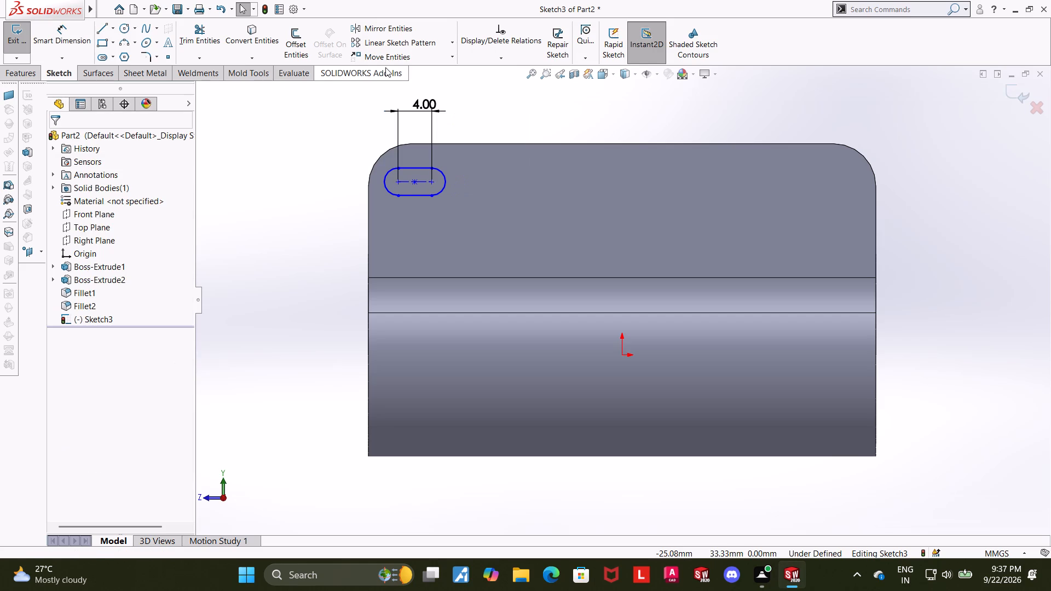
# Dimension the slot's end arc with a 3 mm radius.
pyautogui.click(71, 28)
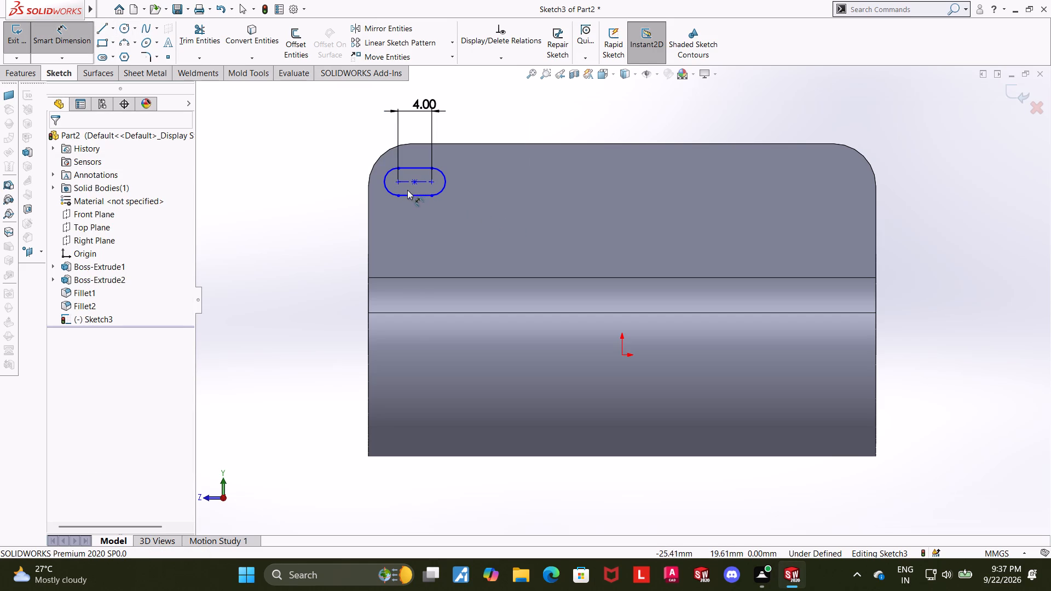
pyautogui.click(441, 194)
pyautogui.click(463, 204)
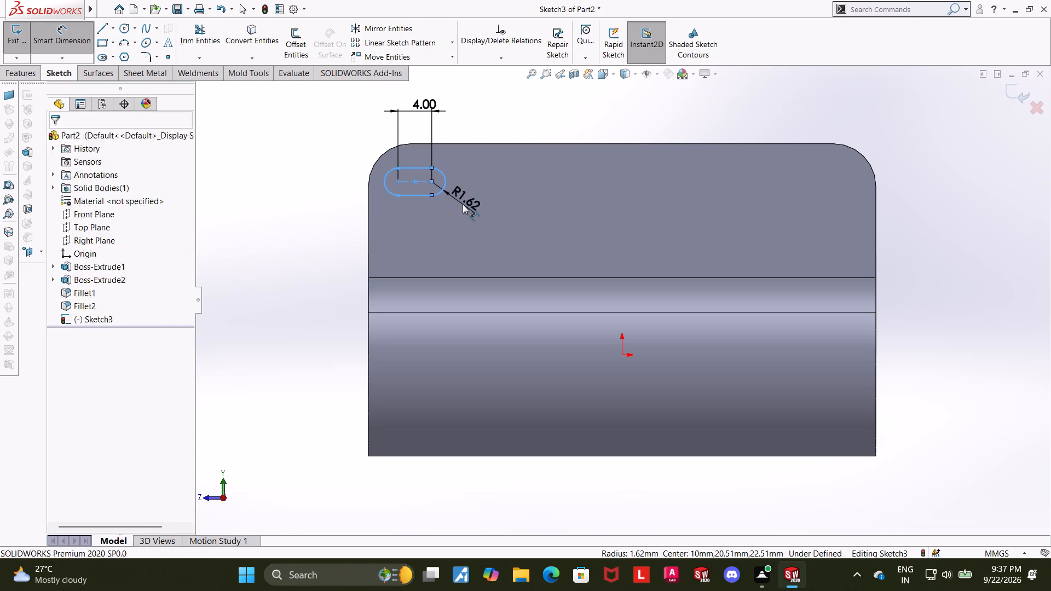
pyautogui.press('3')
pyautogui.press('Return')
pyautogui.press('Escape')
pyautogui.press('Escape')
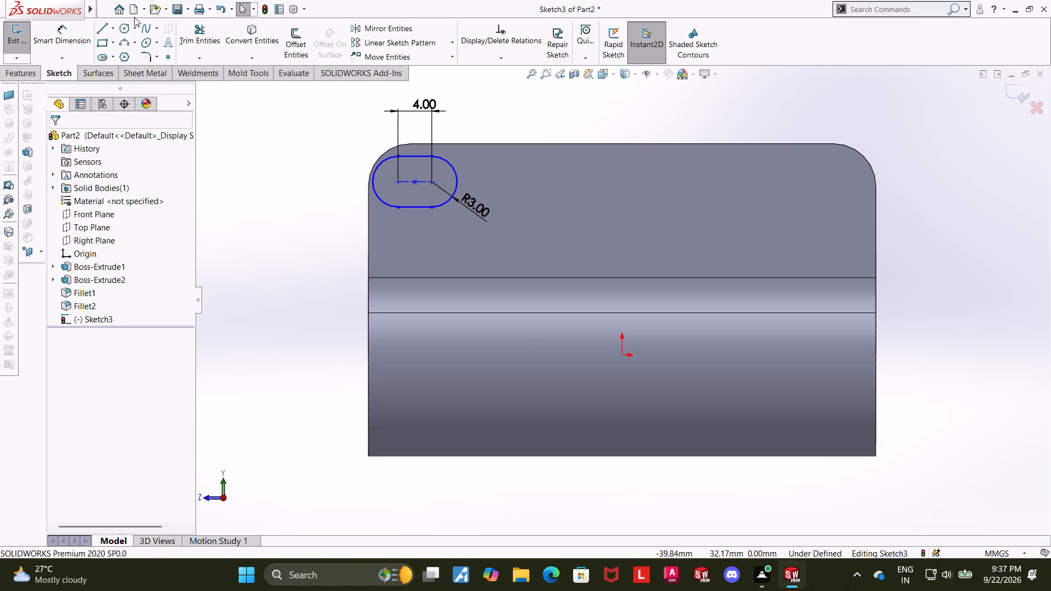
# Dimension the slot's outer arc center 5 mm horizontally from the tube's nearest end edge.
pyautogui.click(50, 31)
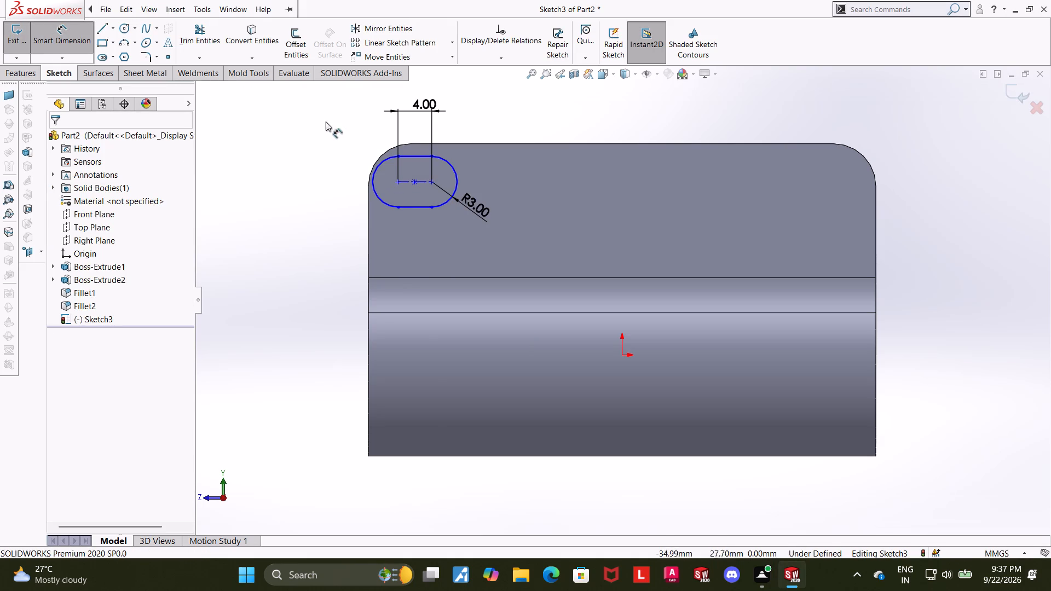
pyautogui.click(399, 184)
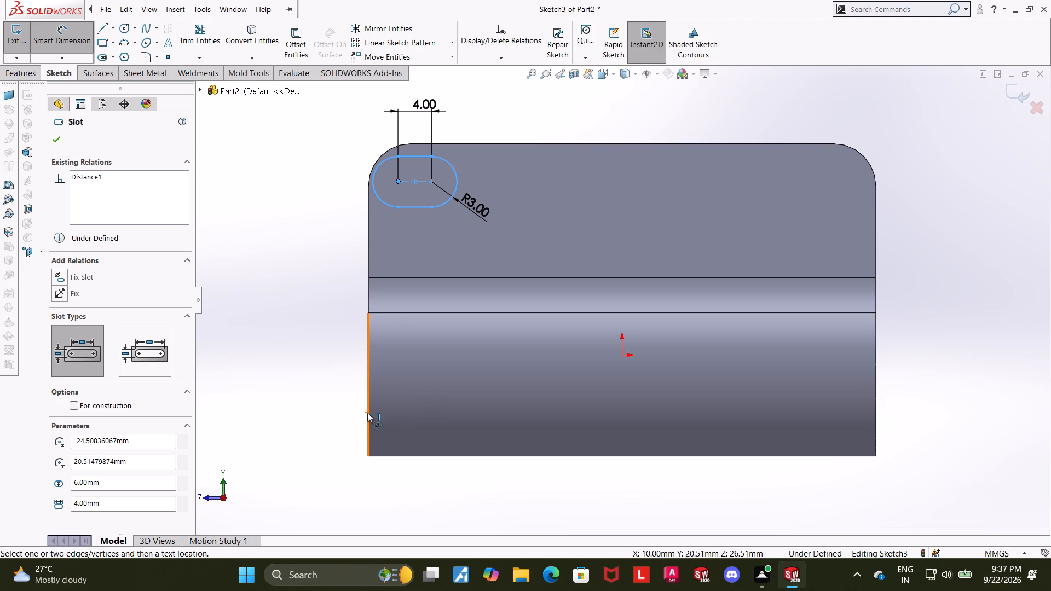
pyautogui.click(367, 413)
pyautogui.click(386, 486)
pyautogui.press('5')
pyautogui.press('Return')
pyautogui.press('Escape')
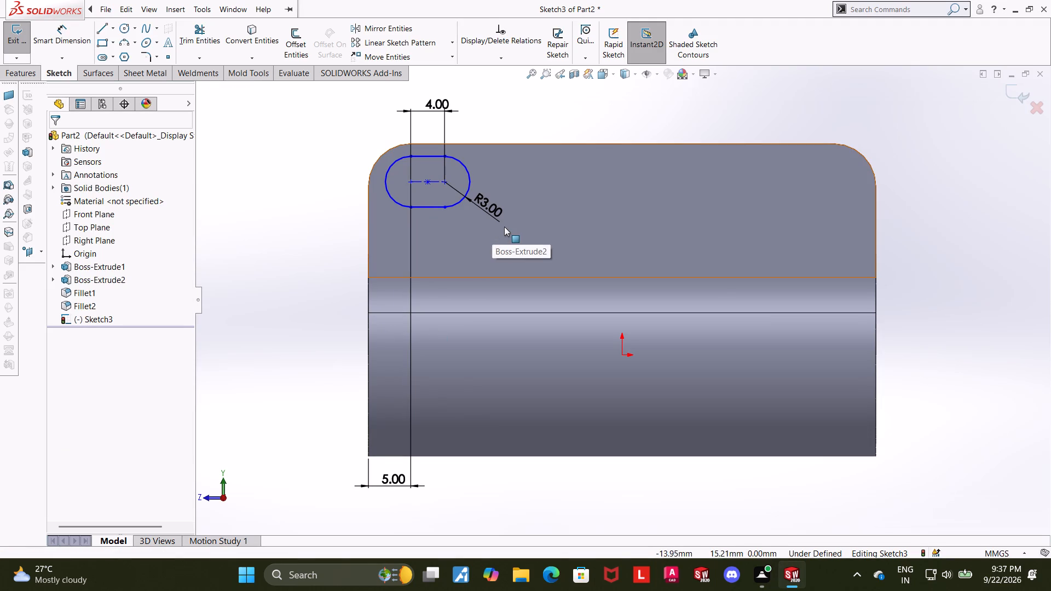
# Exit the sketch and cut-extrude the slot 60 mm blind through both upright walls.
pyautogui.scroll(-1, 541, 94)
pyautogui.scroll(1, 508, 118)
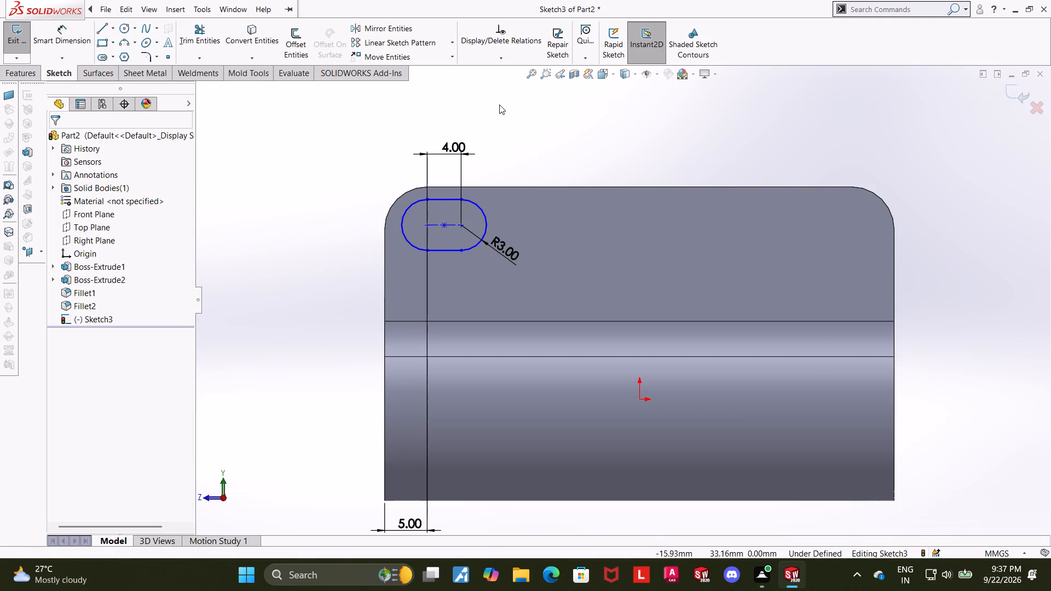
pyautogui.scroll(-1, 463, 156)
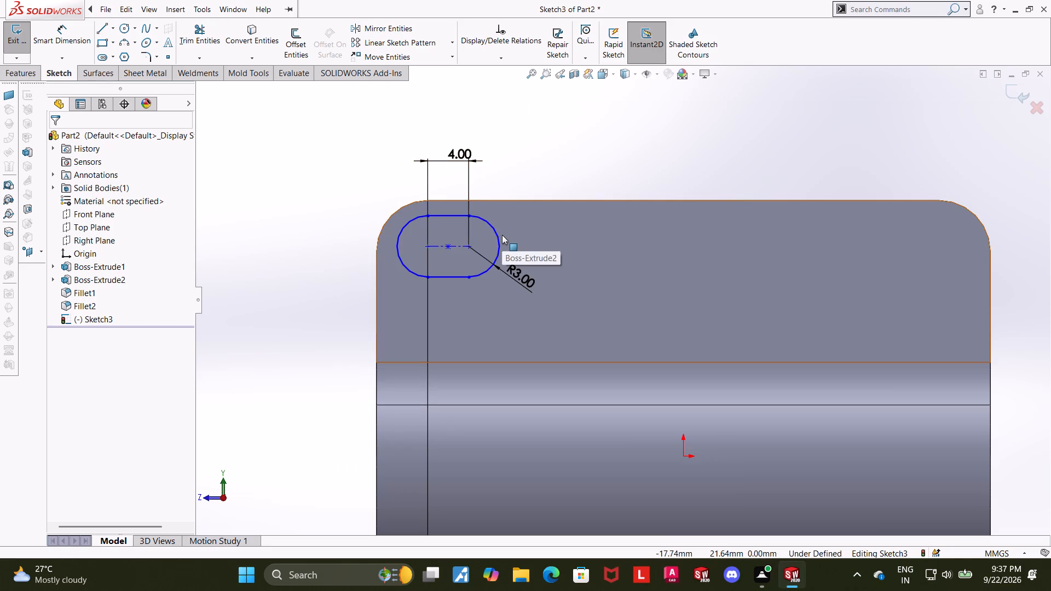
pyautogui.scroll(4, 502, 235)
pyautogui.moveTo(371, 266); pyautogui.dragTo(409, 288, button='middle')
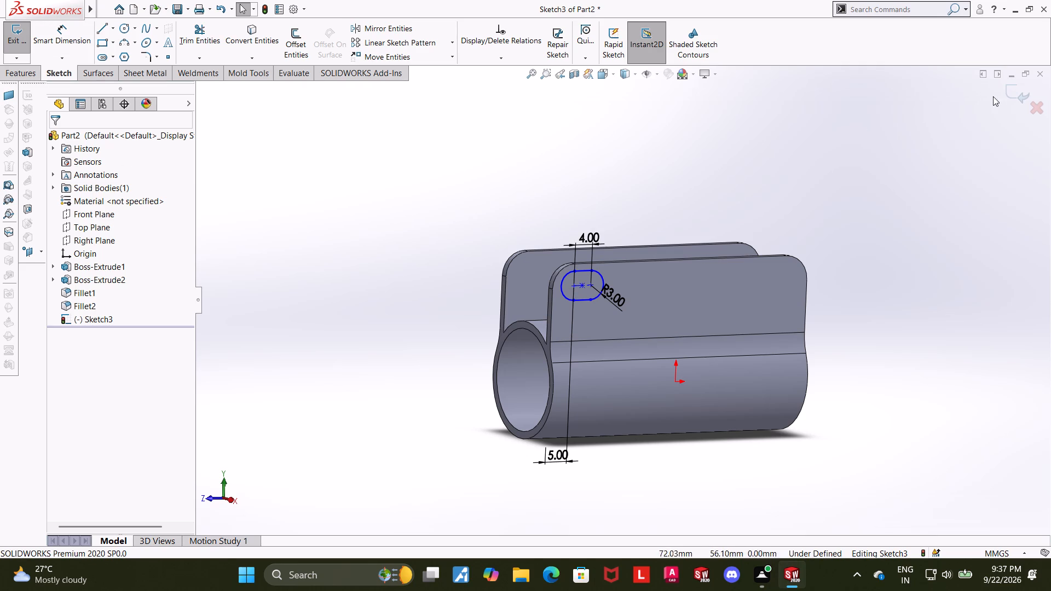
pyautogui.click(602, 73)
pyautogui.click(569, 331)
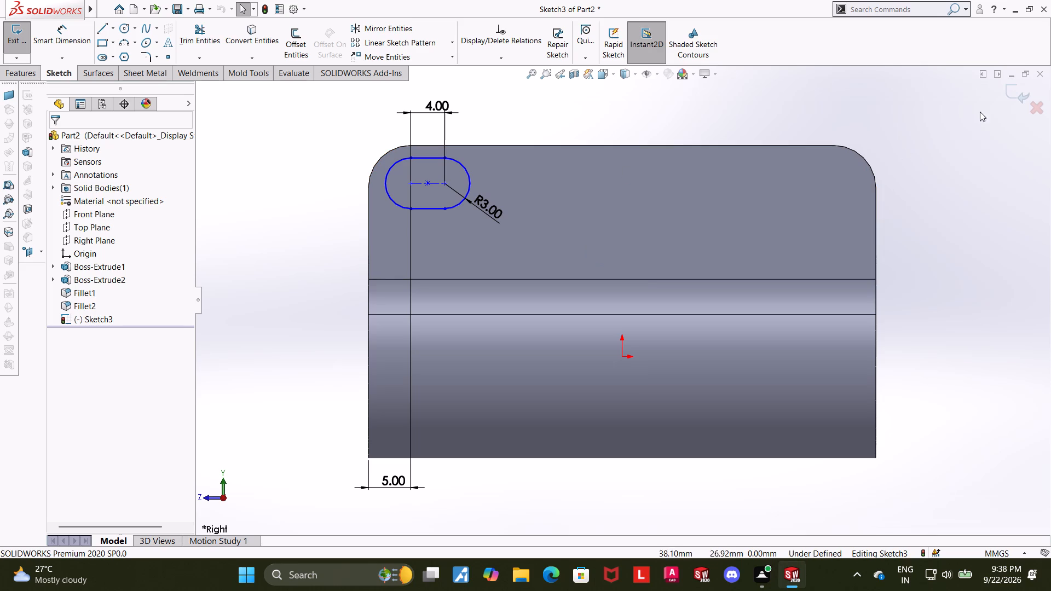
pyautogui.click(1020, 89)
pyautogui.moveTo(906, 157); pyautogui.dragTo(943, 173, button='middle')
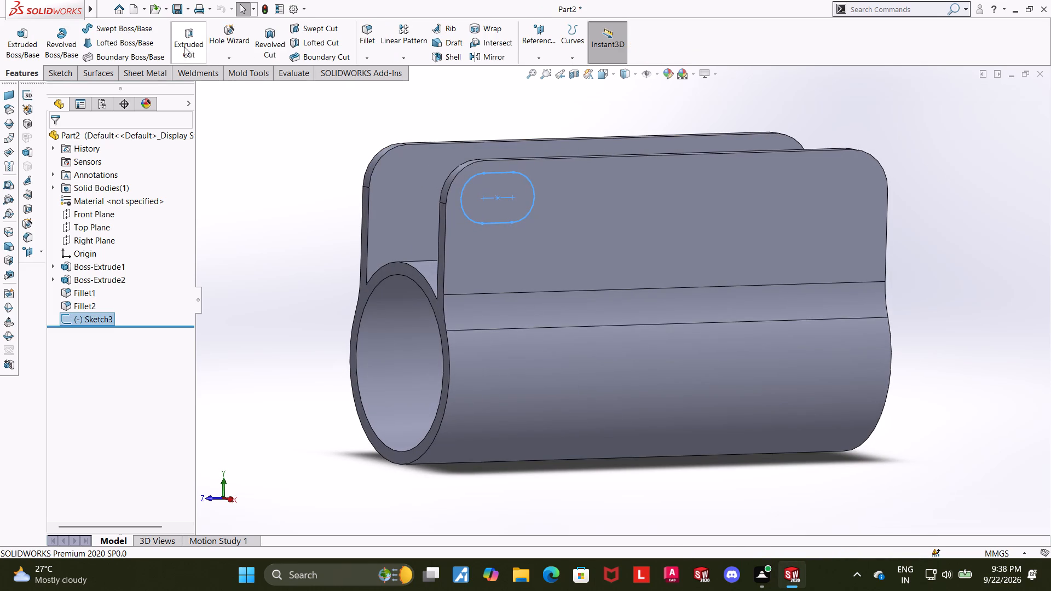
pyautogui.click(184, 47)
pyautogui.moveTo(242, 166); pyautogui.dragTo(265, 181, button='middle')
pyautogui.doubleClick(53, 133)
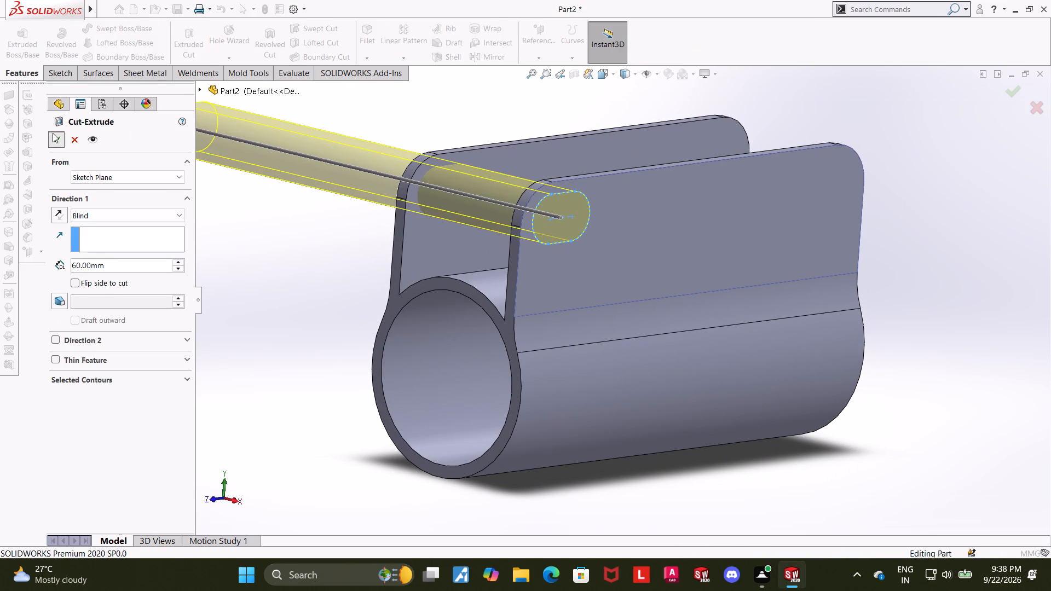
# Reopen the slot cut's sketch for editing, viewed from the Right orientation.
pyautogui.click(211, 301)
pyautogui.moveTo(290, 245); pyautogui.dragTo(234, 244, button='middle')
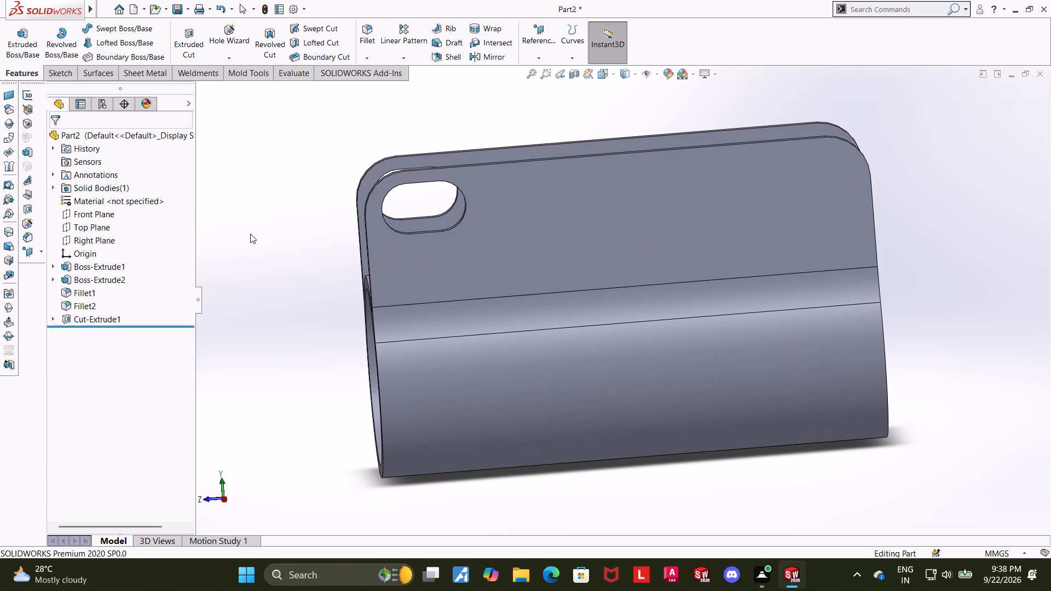
pyautogui.click(602, 77)
pyautogui.click(534, 312)
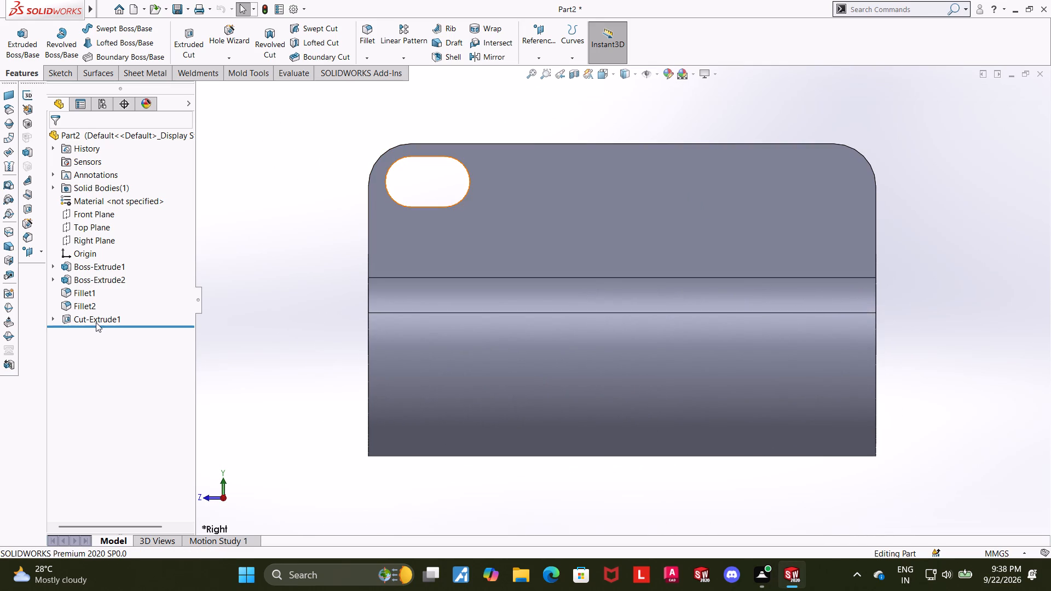
pyautogui.doubleClick(47, 318)
pyautogui.click(53, 324)
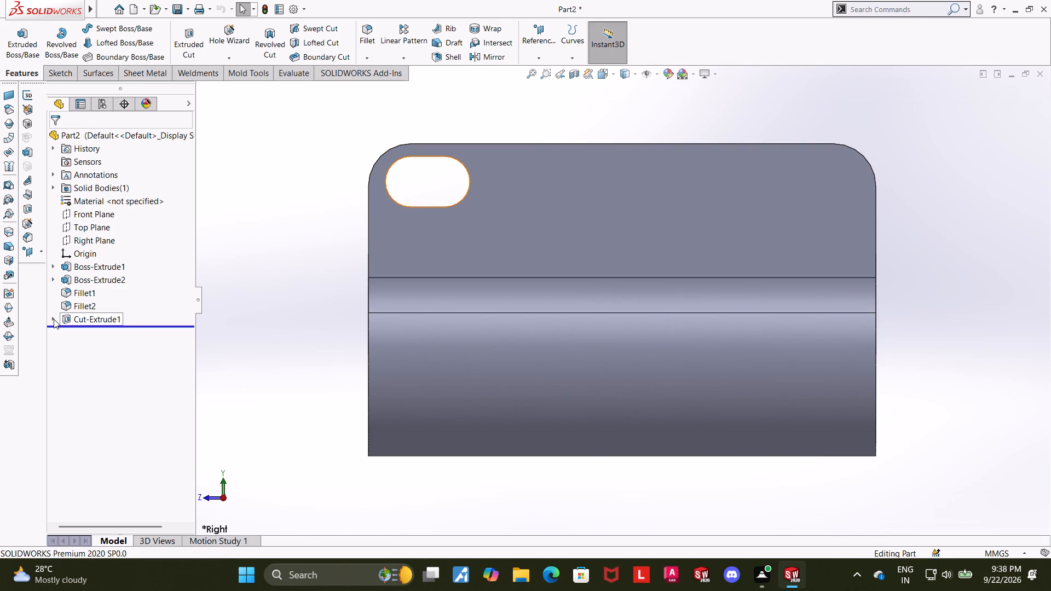
pyautogui.click(53, 319)
pyautogui.click(89, 338)
pyautogui.click(89, 333)
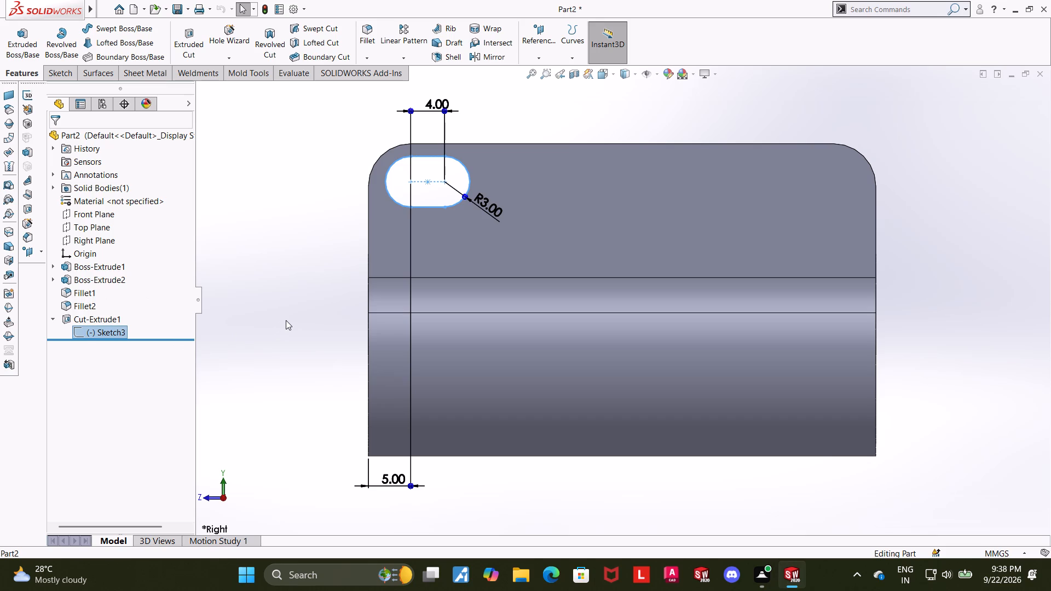
pyautogui.scroll(1, 838, 192)
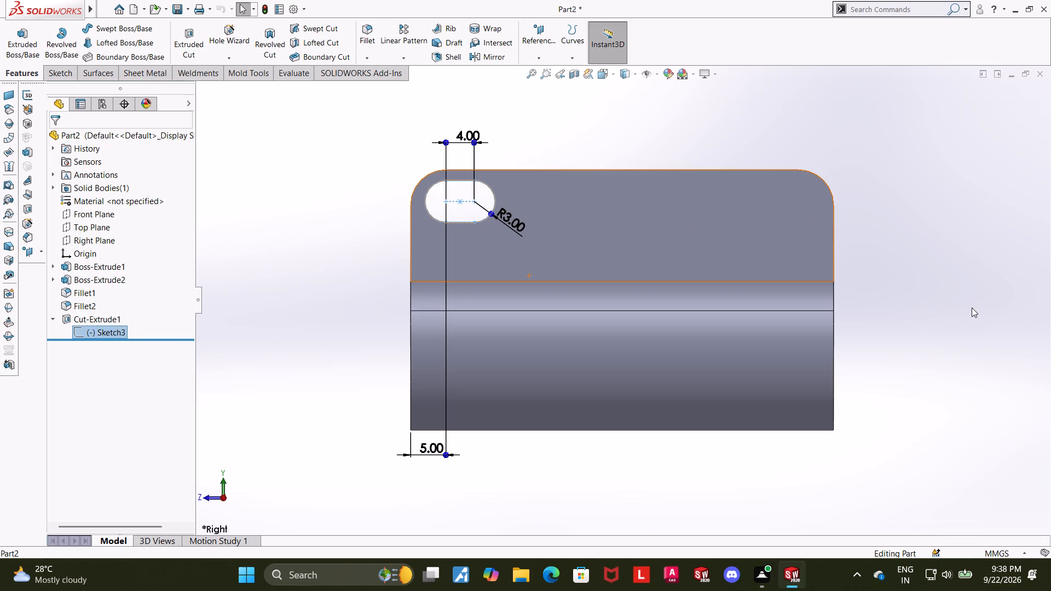
pyautogui.click(968, 289)
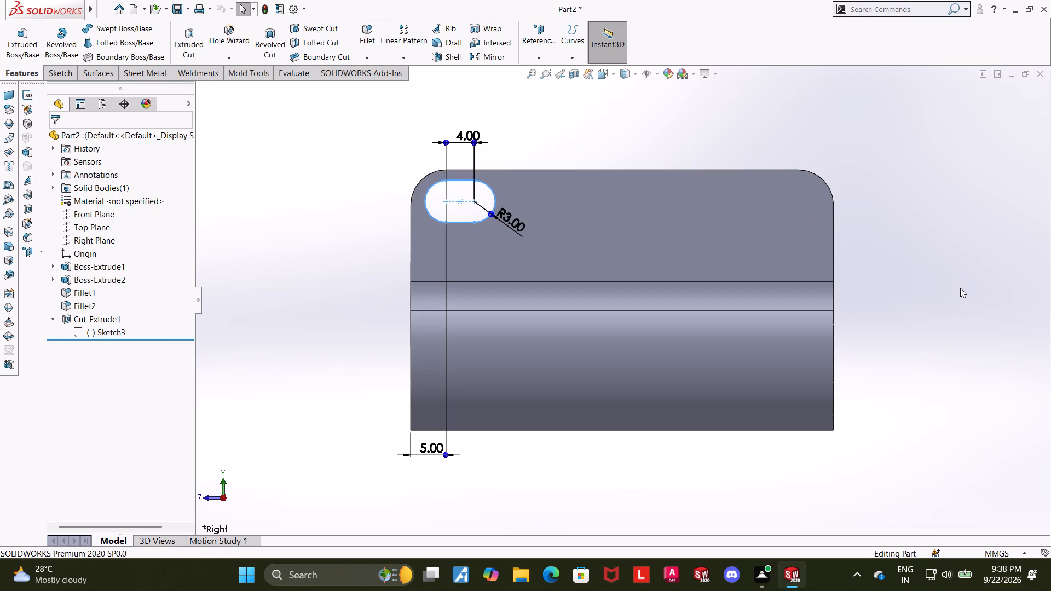
pyautogui.click(99, 331)
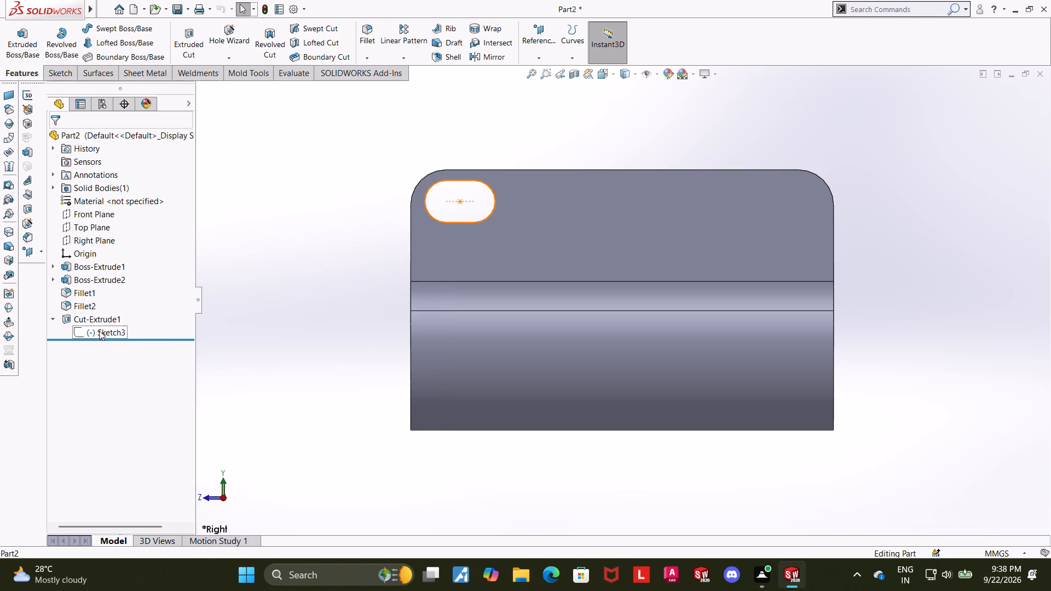
pyautogui.click(275, 280)
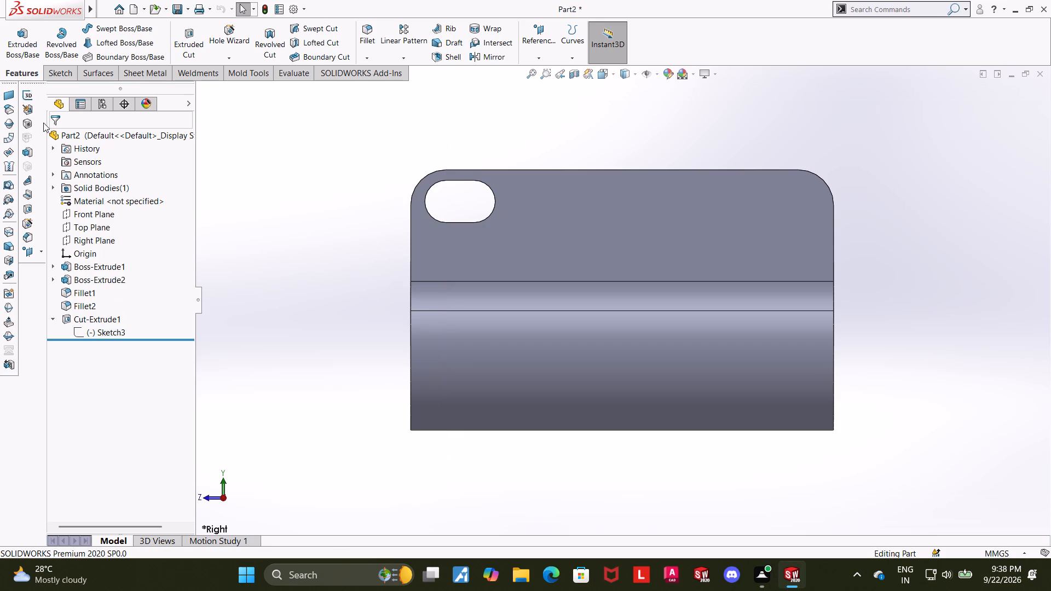
pyautogui.click(102, 334)
pyautogui.click(118, 305)
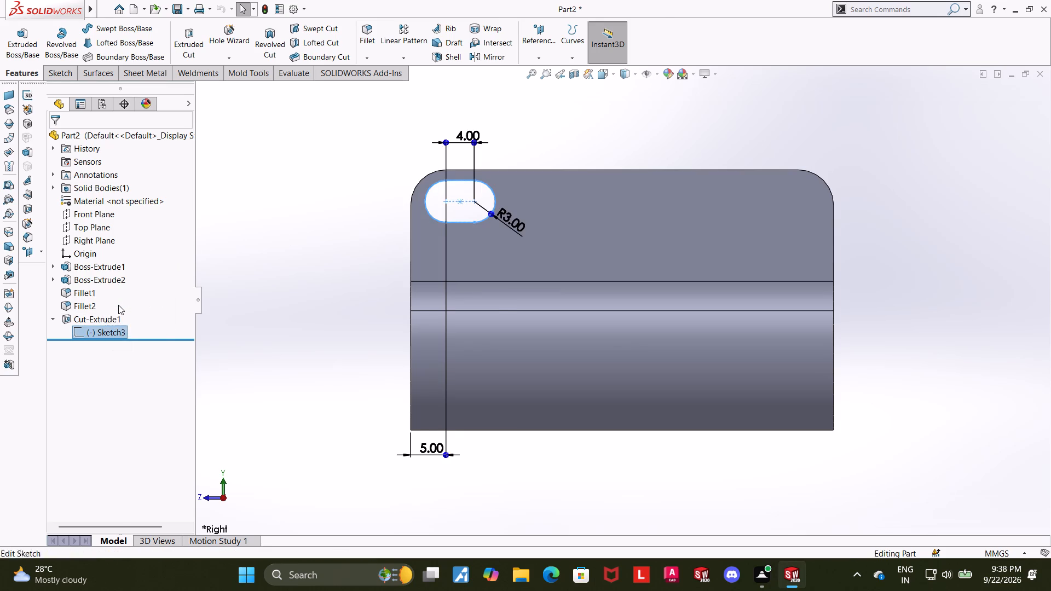
# Sketch a circle about 5.4 mm in diameter on the wall near the rounded corner opposite the slot.
pyautogui.click(122, 31)
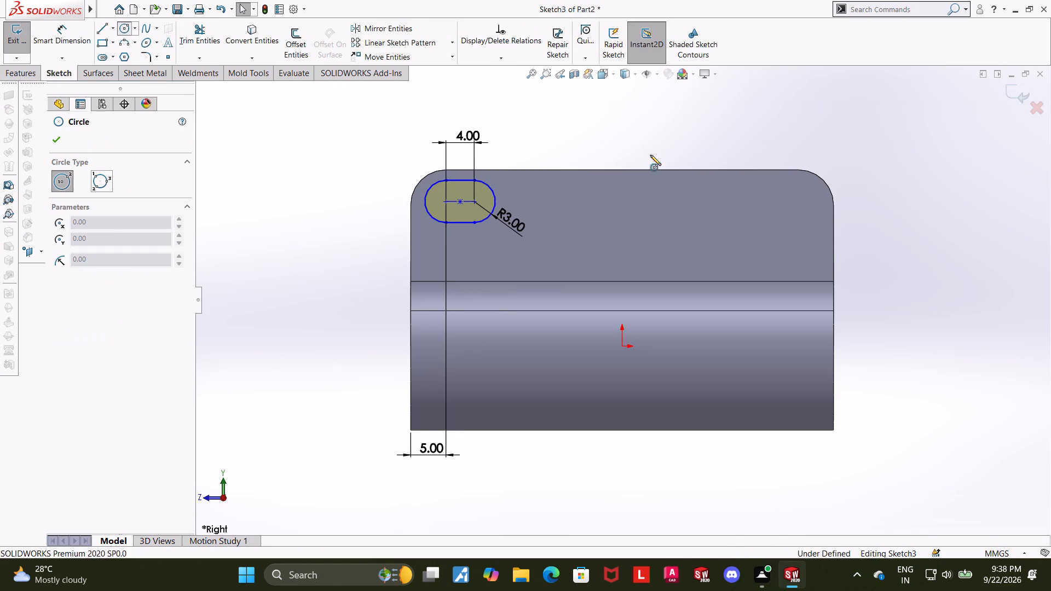
pyautogui.click(769, 201)
pyautogui.click(786, 193)
pyautogui.press('Escape')
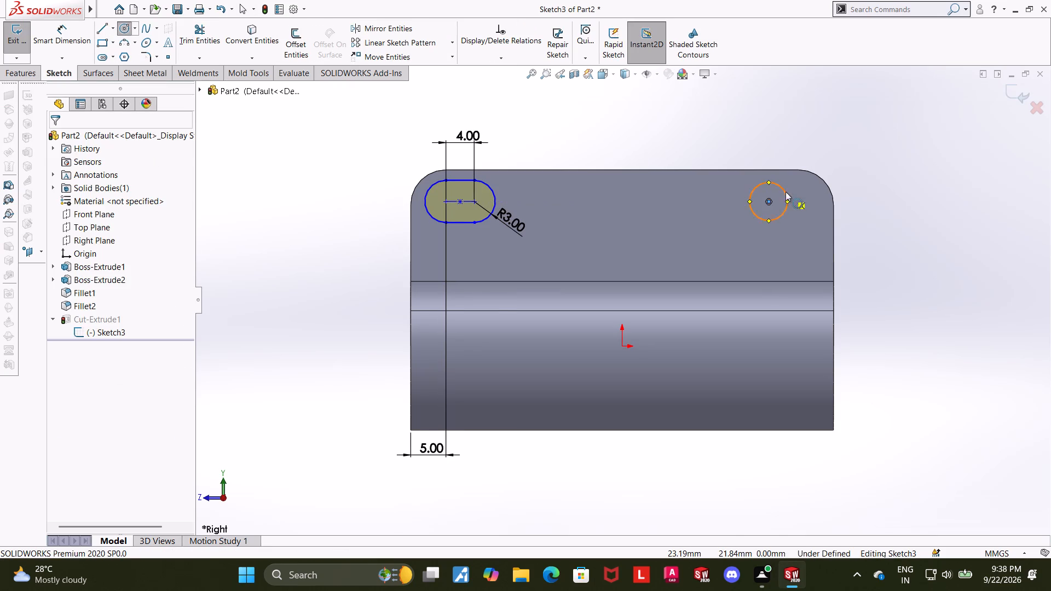
# Dimension the circle's diameter as 6 mm.
pyautogui.click(70, 33)
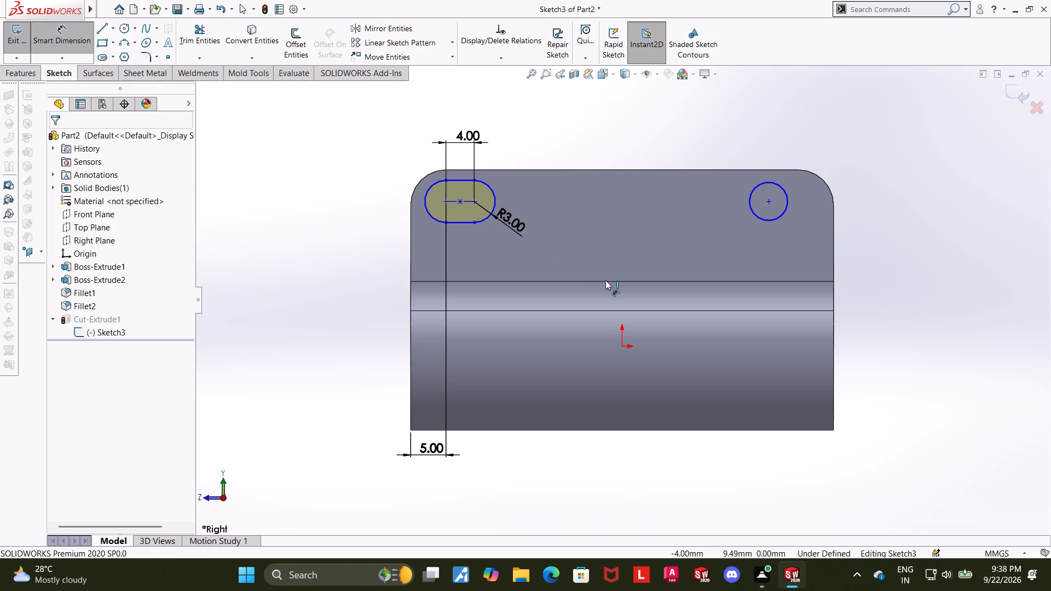
pyautogui.click(766, 218)
pyautogui.click(764, 239)
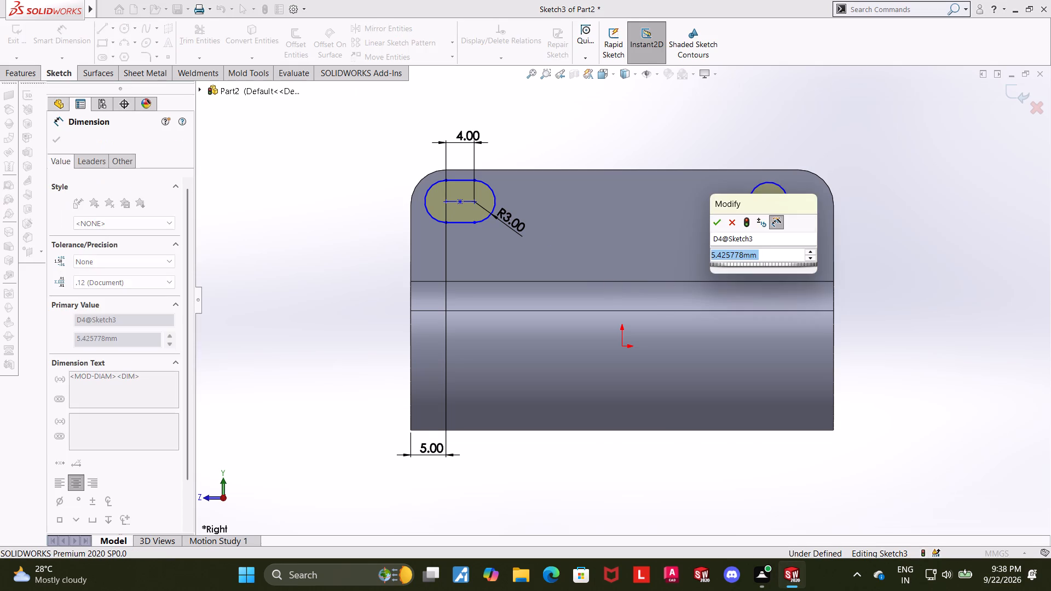
pyautogui.press('6')
pyautogui.press('Return')
pyautogui.press('Escape')
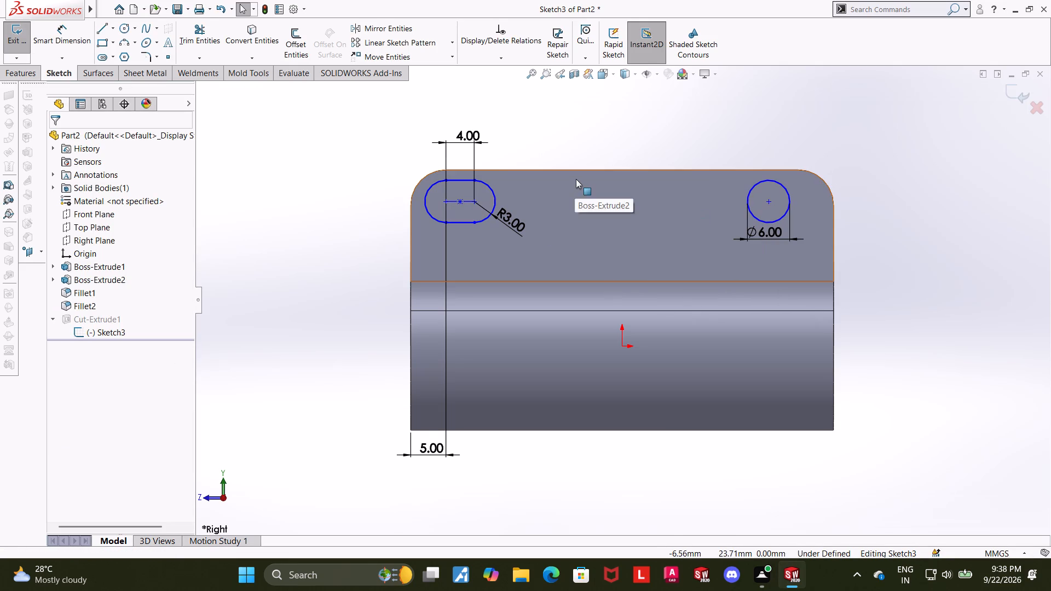
# Dimension the circle's center 5 mm below the wall's top edge.
pyautogui.click(73, 34)
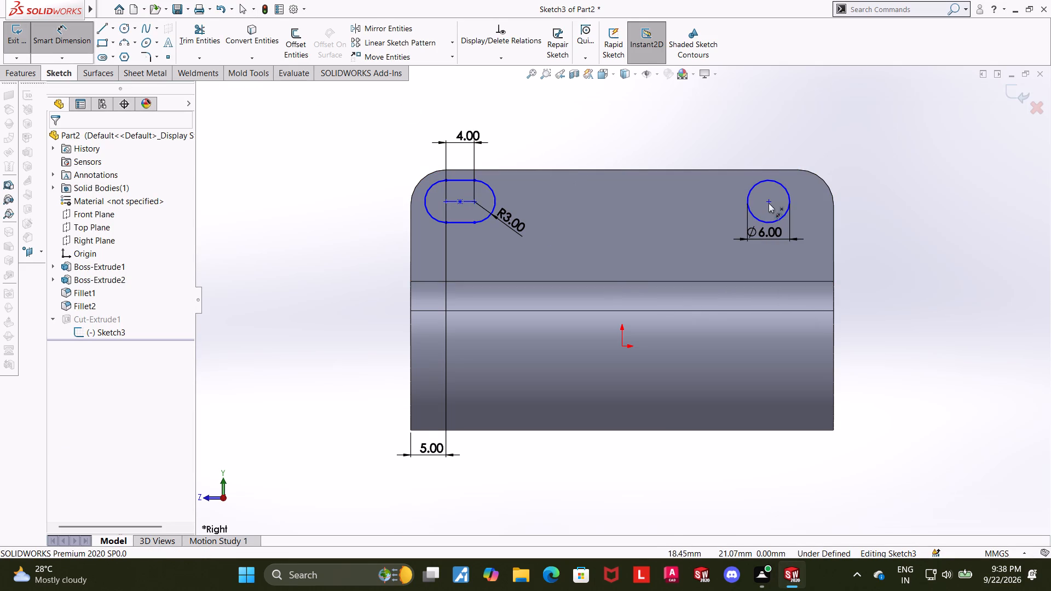
pyautogui.click(770, 199)
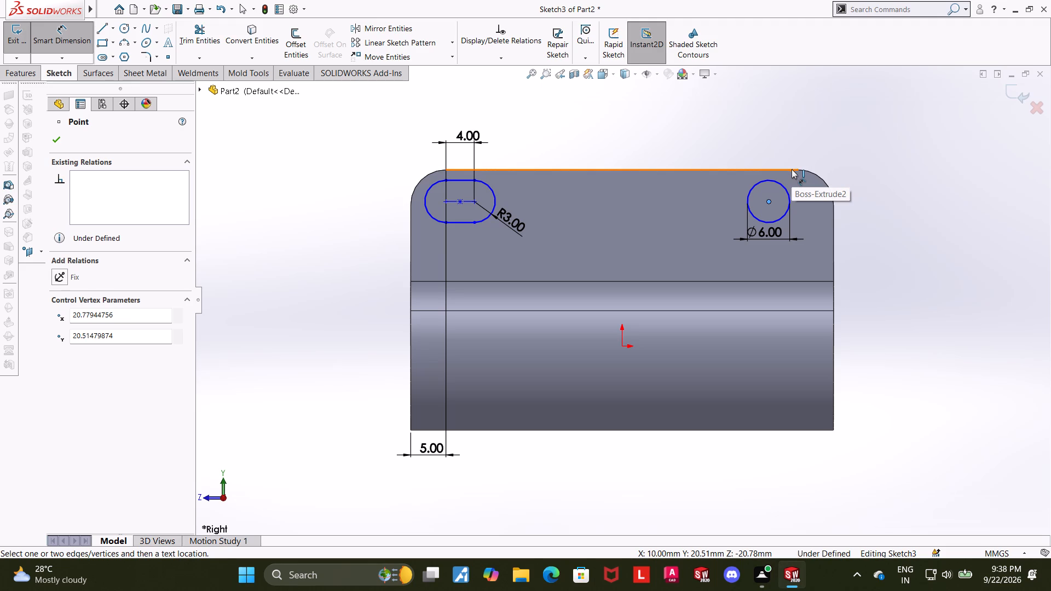
pyautogui.click(792, 169)
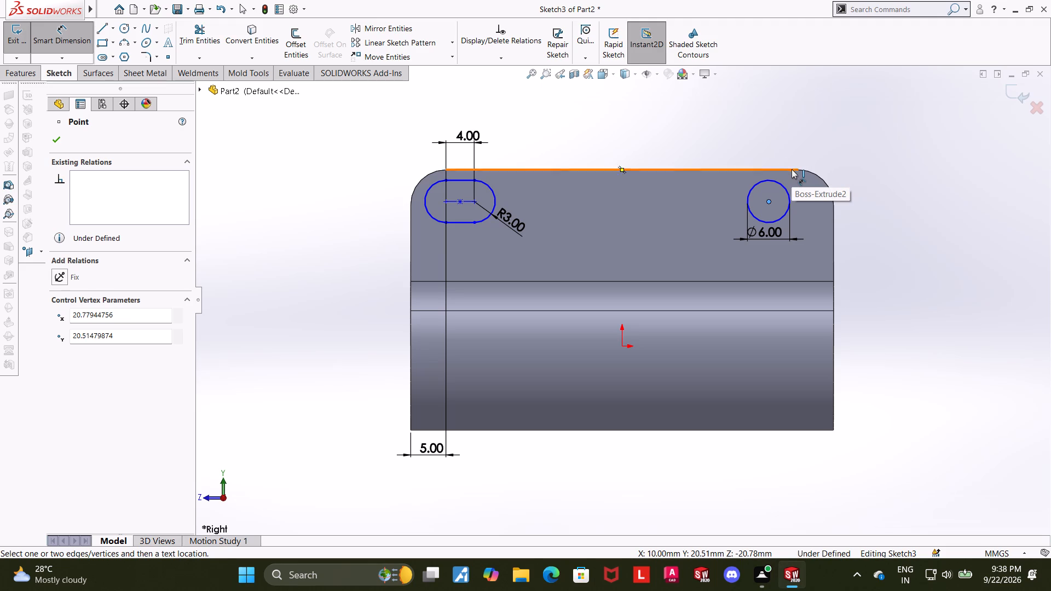
pyautogui.click(866, 185)
pyautogui.press('5')
pyautogui.press('Return')
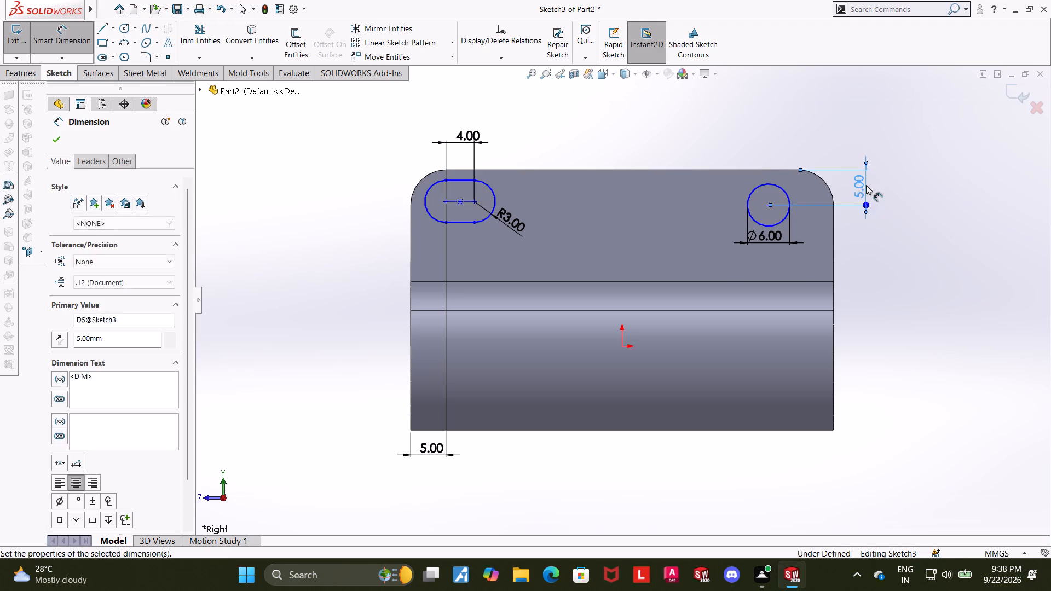
pyautogui.press('Escape')
pyautogui.press('Escape')
# Add a Horizontal relation between the circle's center and the slot's inner arc center.
pyautogui.click(767, 204)
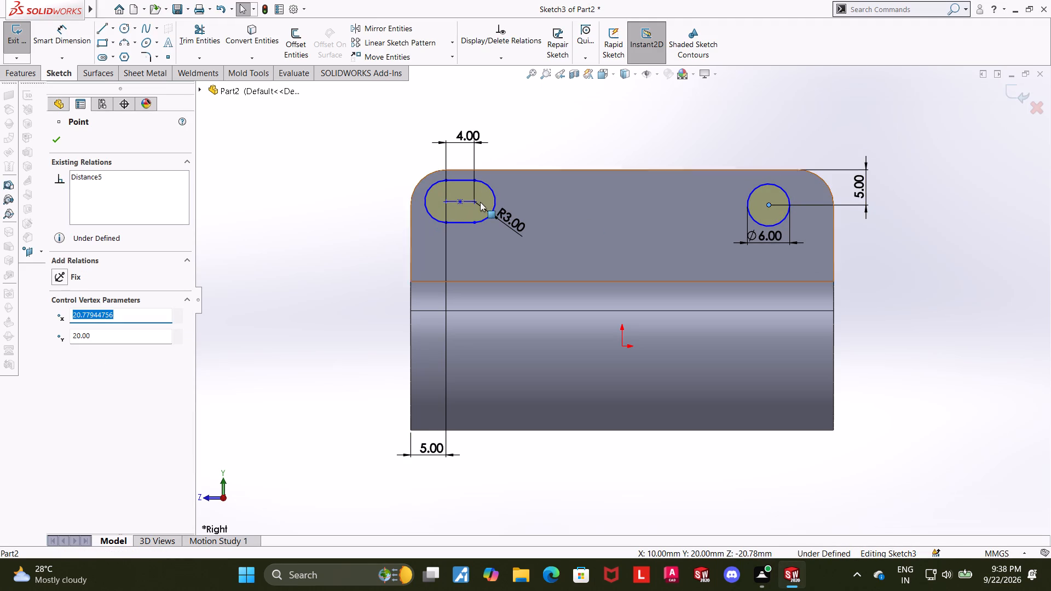
pyautogui.keyDown('ctrl'); pyautogui.click(477, 202); pyautogui.keyUp('ctrl')
pyautogui.click(62, 349)
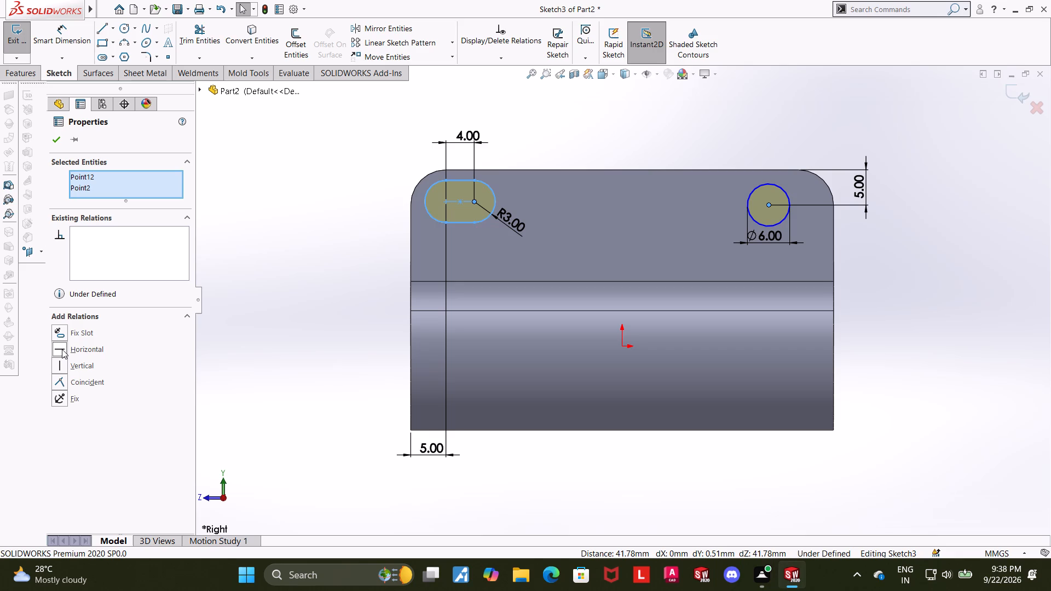
pyautogui.click(55, 140)
pyautogui.click(965, 322)
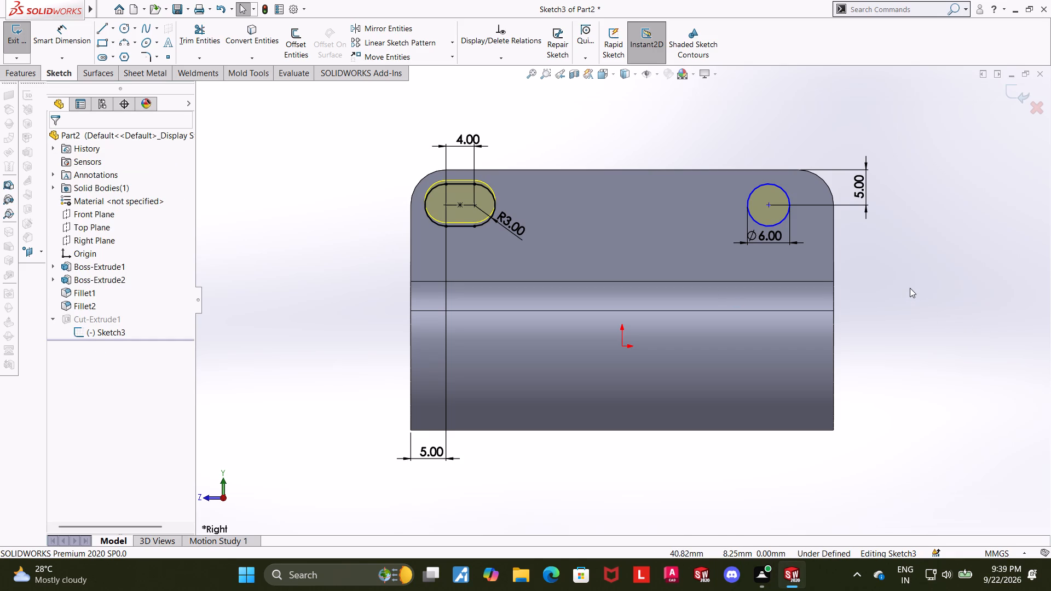
# Dimension the circle's center 12 mm from the wall's nearest end edge and exit the sketch to update the cut.
pyautogui.click(60, 37)
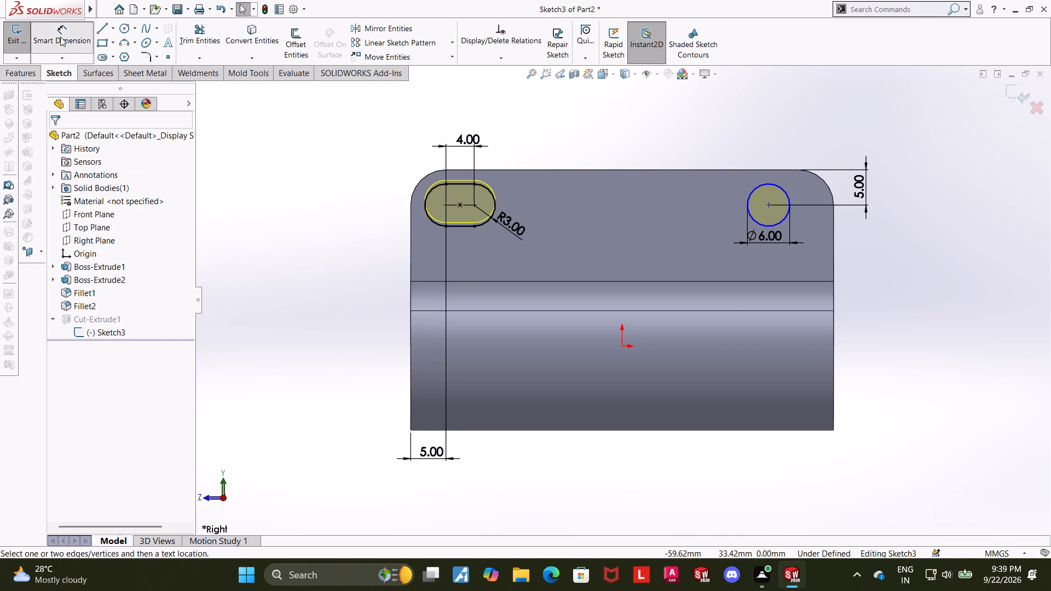
pyautogui.click(767, 206)
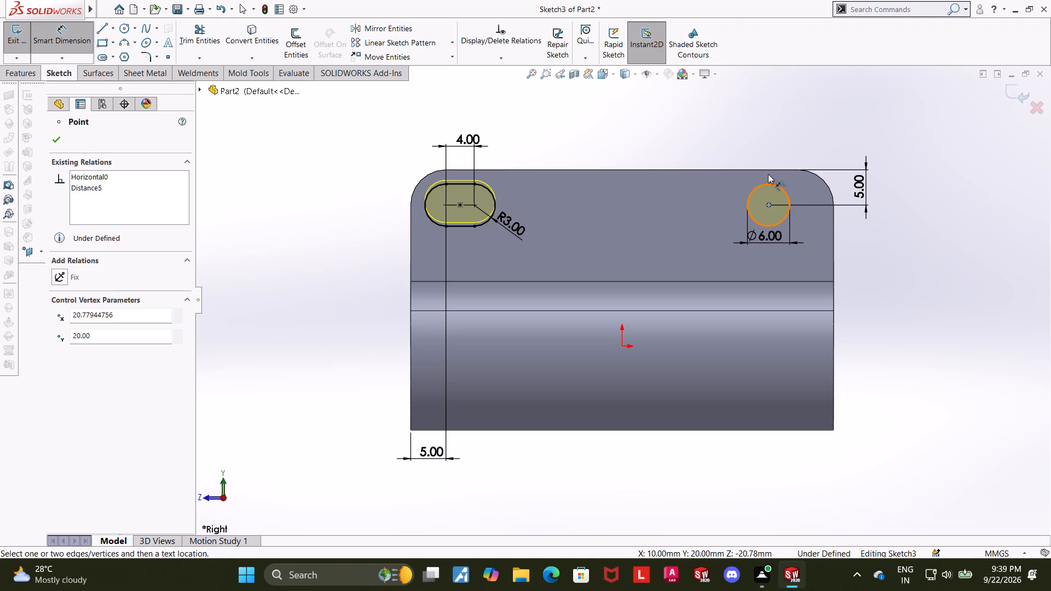
pyautogui.click(835, 218)
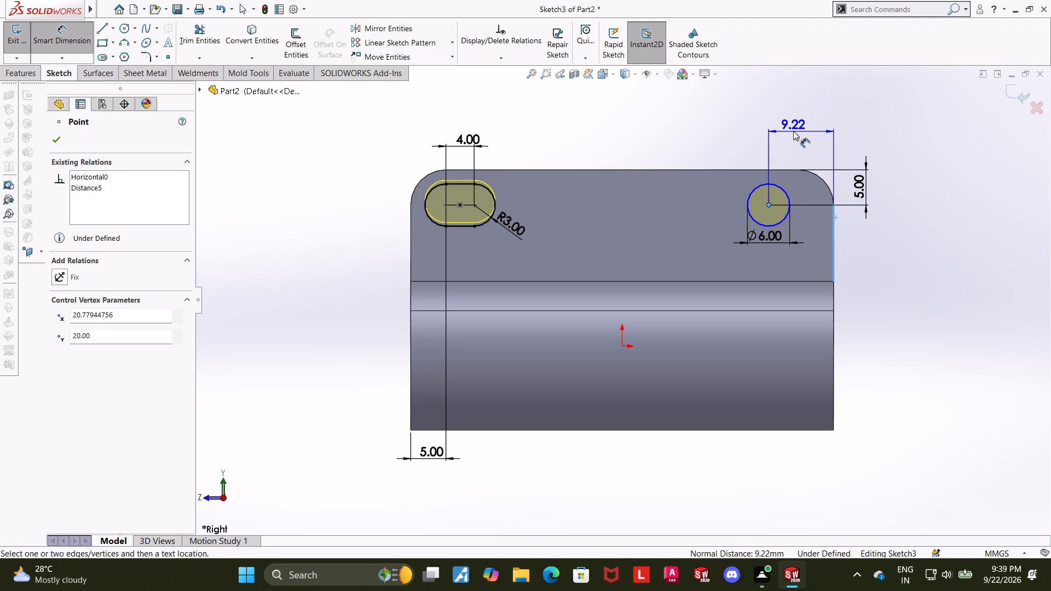
pyautogui.click(793, 131)
pyautogui.write('12')
pyautogui.press('Return')
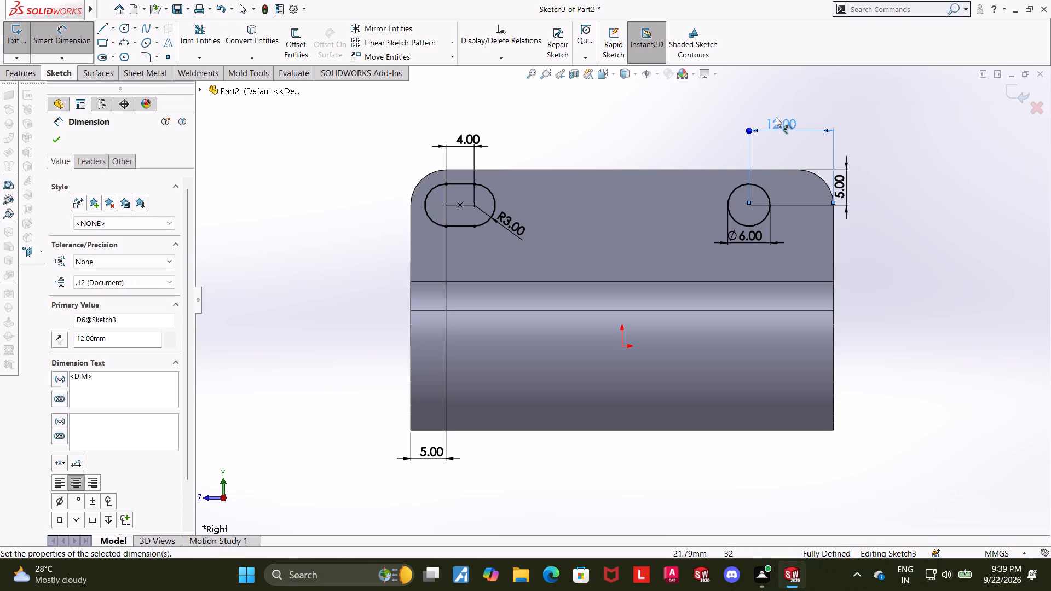
pyautogui.click(909, 234)
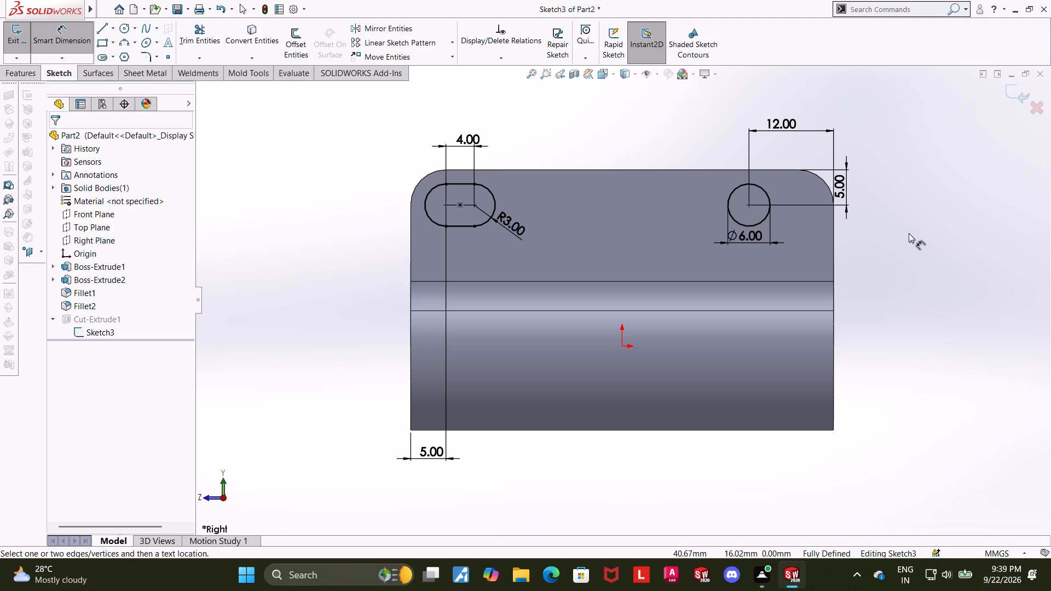
pyautogui.click(1013, 96)
# Examine the slots and round holes in both walls and the tube's underside from several angles.
pyautogui.moveTo(938, 229); pyautogui.dragTo(1000, 270, button='middle')
pyautogui.scroll(1, 975, 275)
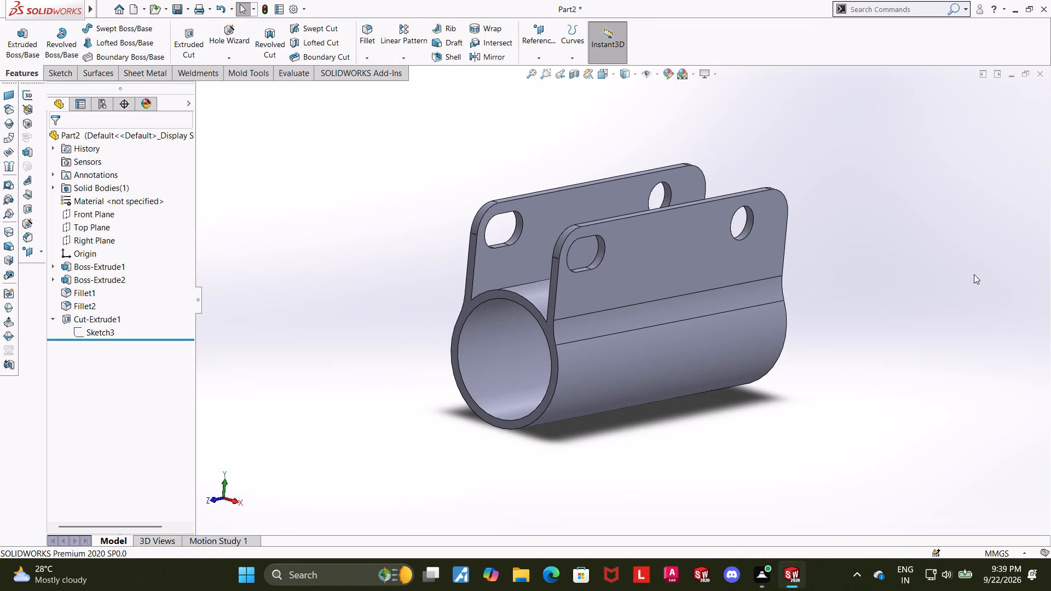
pyautogui.scroll(-2, 938, 246)
pyautogui.scroll(5, 919, 251)
pyautogui.scroll(-4, 676, 220)
pyautogui.scroll(3, 564, 308)
pyautogui.scroll(-3, 534, 343)
pyautogui.moveTo(749, 354); pyautogui.dragTo(730, 354, button='middle')
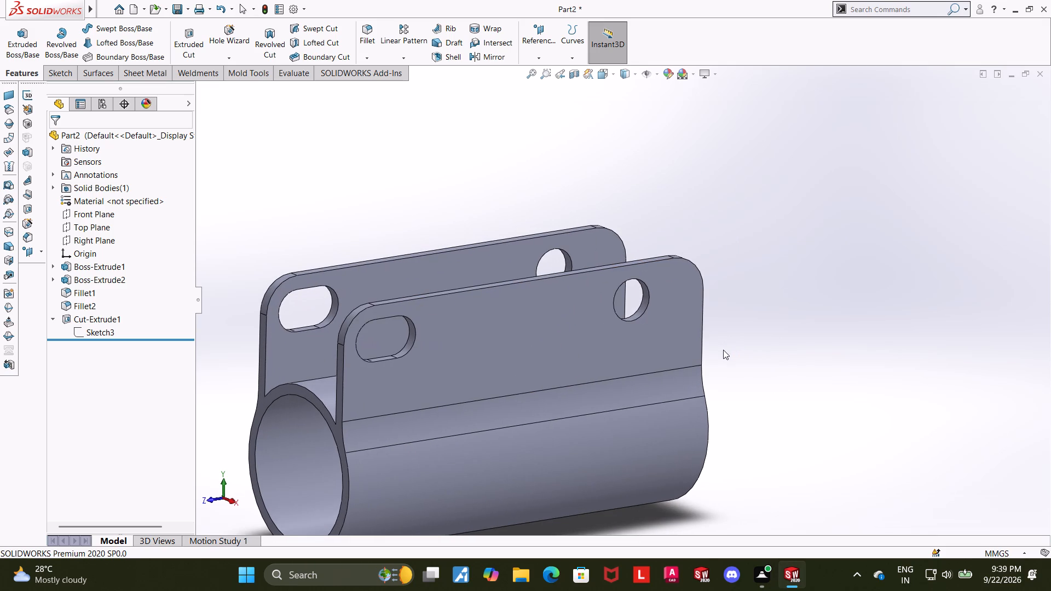
pyautogui.scroll(2, 727, 346)
pyautogui.moveTo(743, 311); pyautogui.dragTo(723, 277, button='middle')
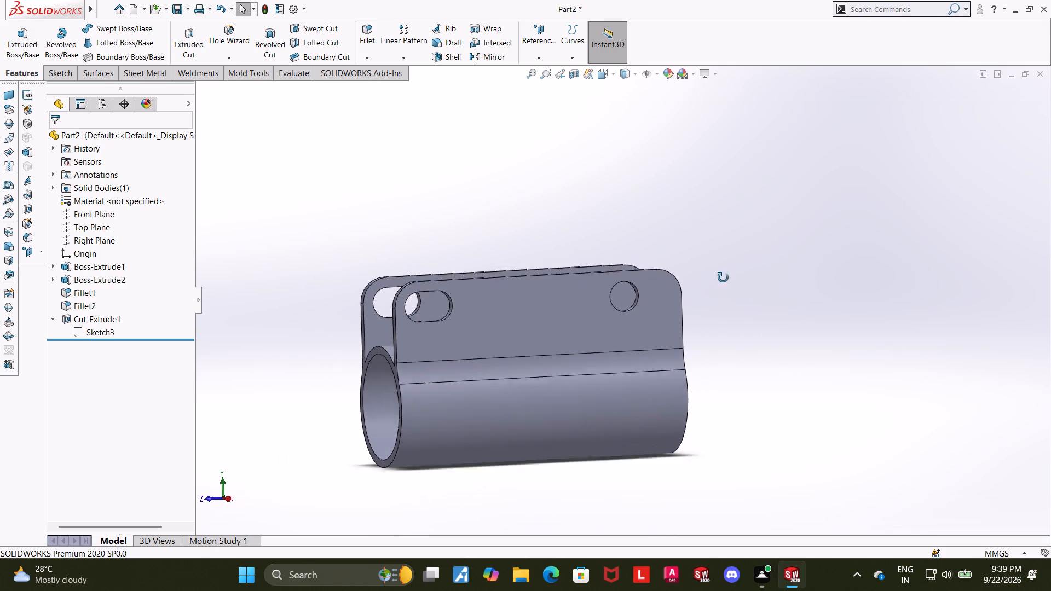
pyautogui.moveTo(723, 277); pyautogui.dragTo(720, 252, button='middle')
pyautogui.moveTo(718, 250); pyautogui.dragTo(765, 331, button='middle')
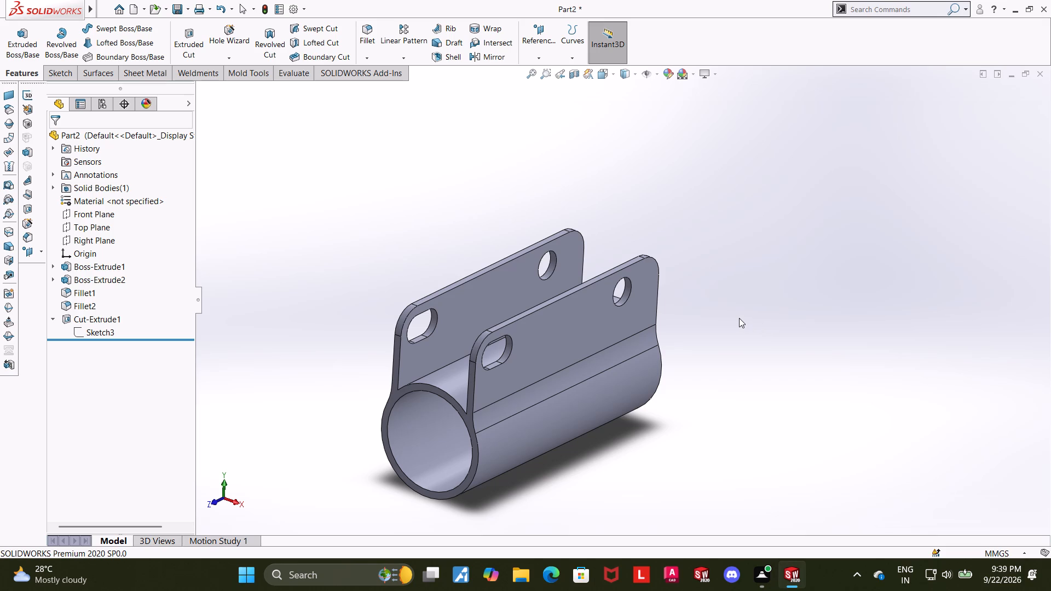
pyautogui.scroll(4, 739, 318)
pyautogui.moveTo(711, 311); pyautogui.dragTo(651, 379, button='middle')
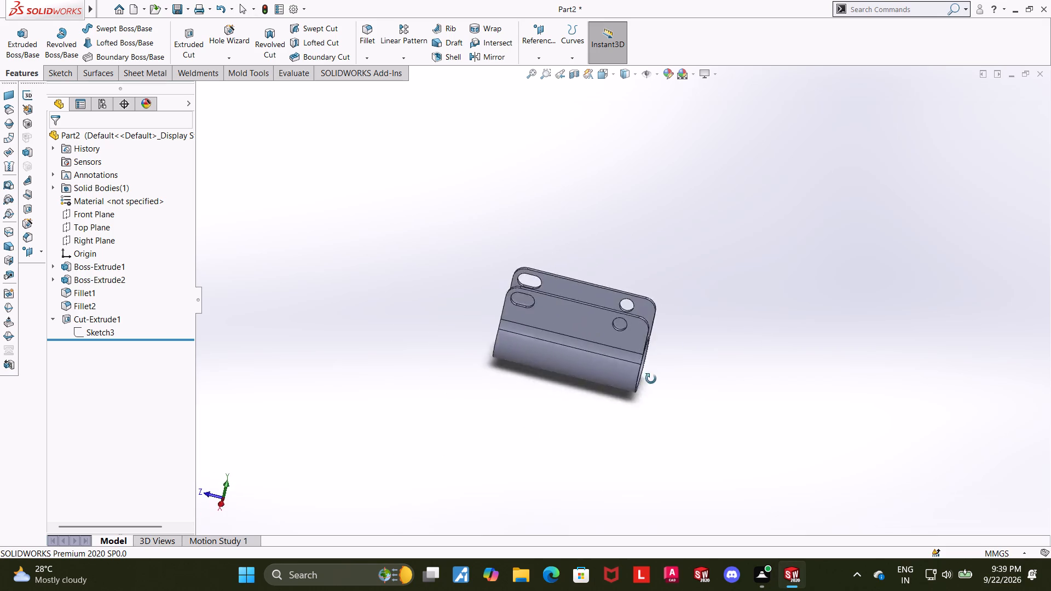
pyautogui.moveTo(651, 379); pyautogui.dragTo(752, 266, button='middle')
pyautogui.moveTo(661, 349); pyautogui.dragTo(665, 336, button='middle')
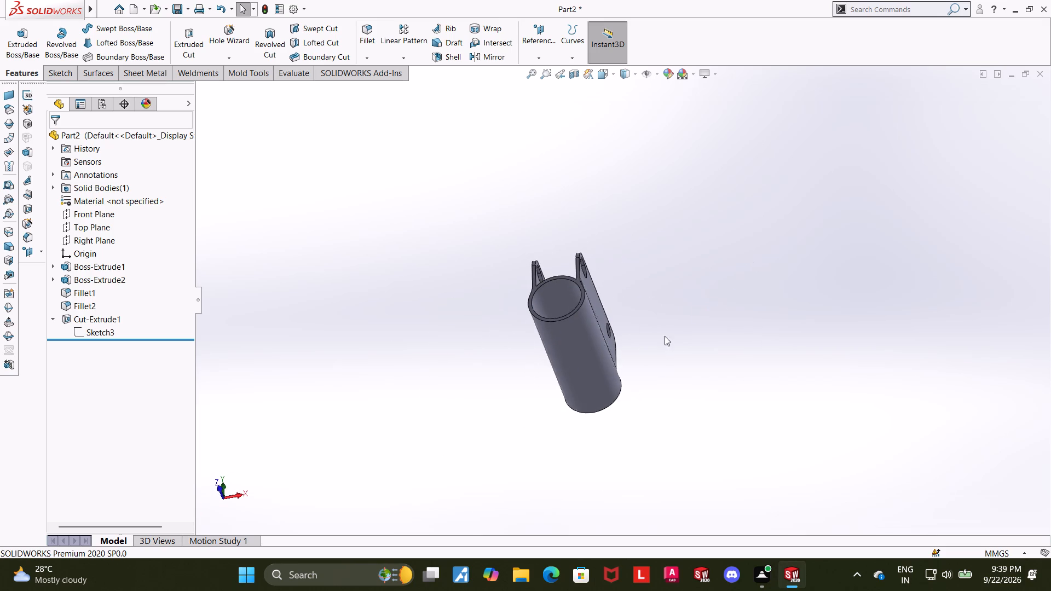
pyautogui.moveTo(665, 336); pyautogui.dragTo(664, 338, button='middle')
pyautogui.moveTo(667, 326); pyautogui.dragTo(669, 311, button='middle')
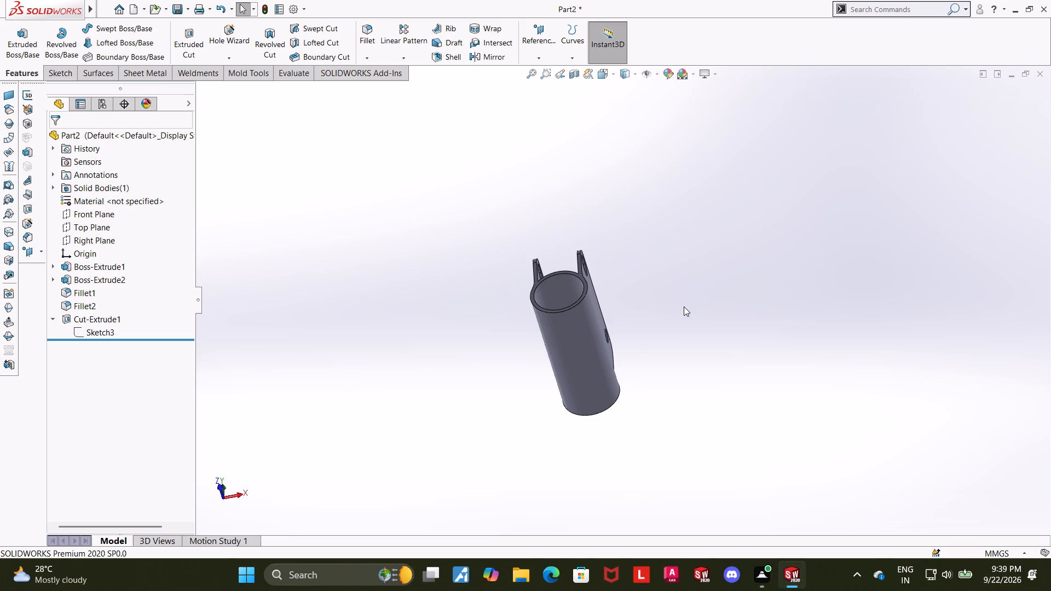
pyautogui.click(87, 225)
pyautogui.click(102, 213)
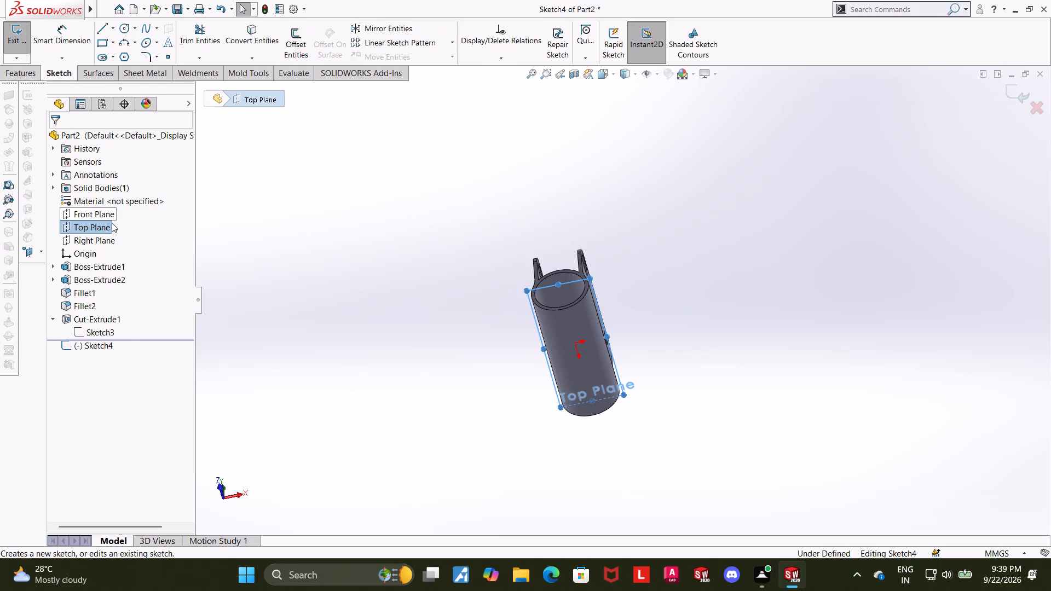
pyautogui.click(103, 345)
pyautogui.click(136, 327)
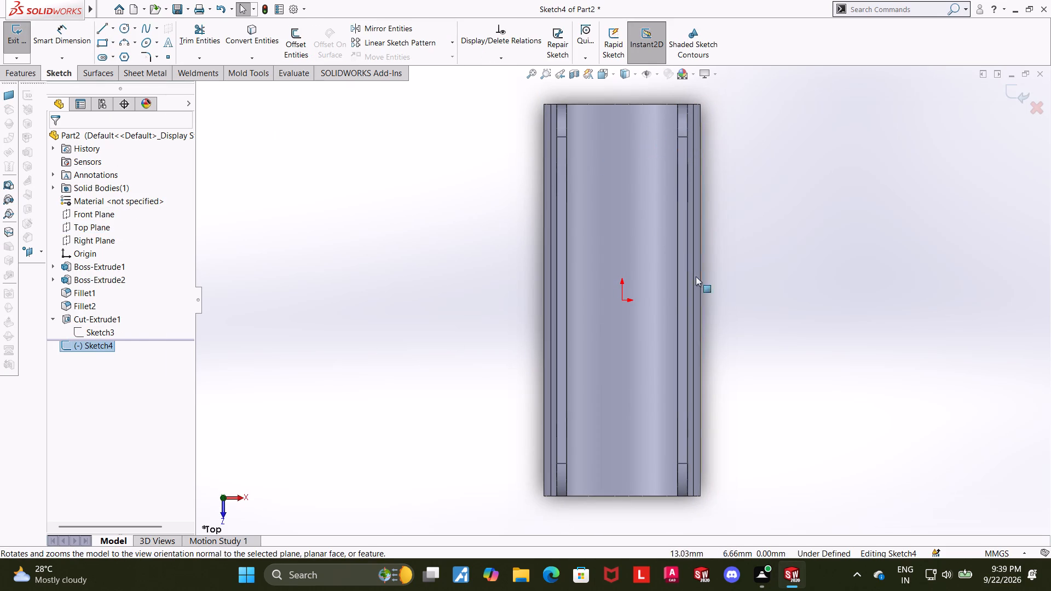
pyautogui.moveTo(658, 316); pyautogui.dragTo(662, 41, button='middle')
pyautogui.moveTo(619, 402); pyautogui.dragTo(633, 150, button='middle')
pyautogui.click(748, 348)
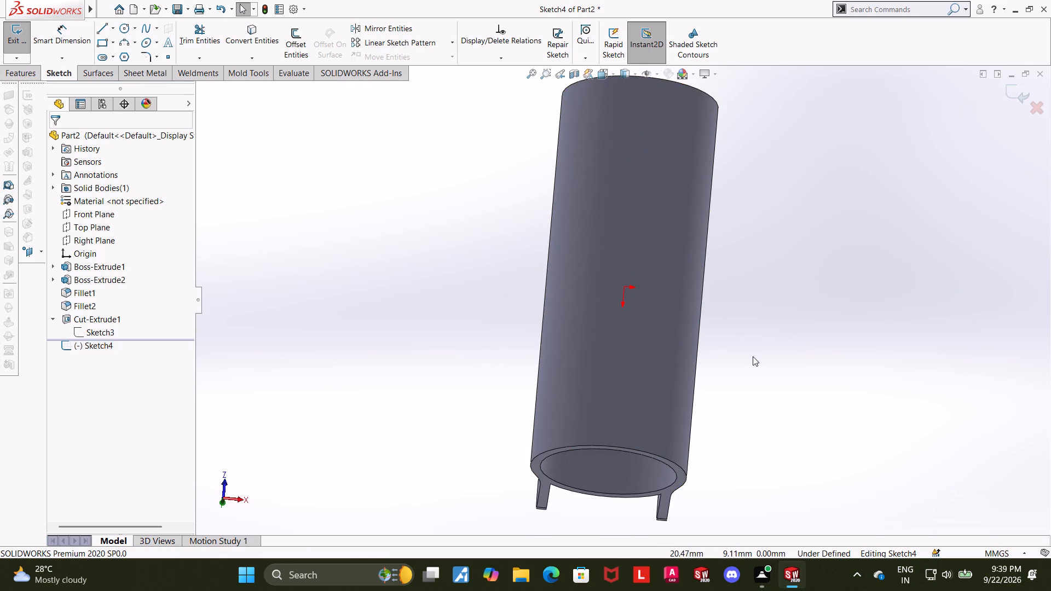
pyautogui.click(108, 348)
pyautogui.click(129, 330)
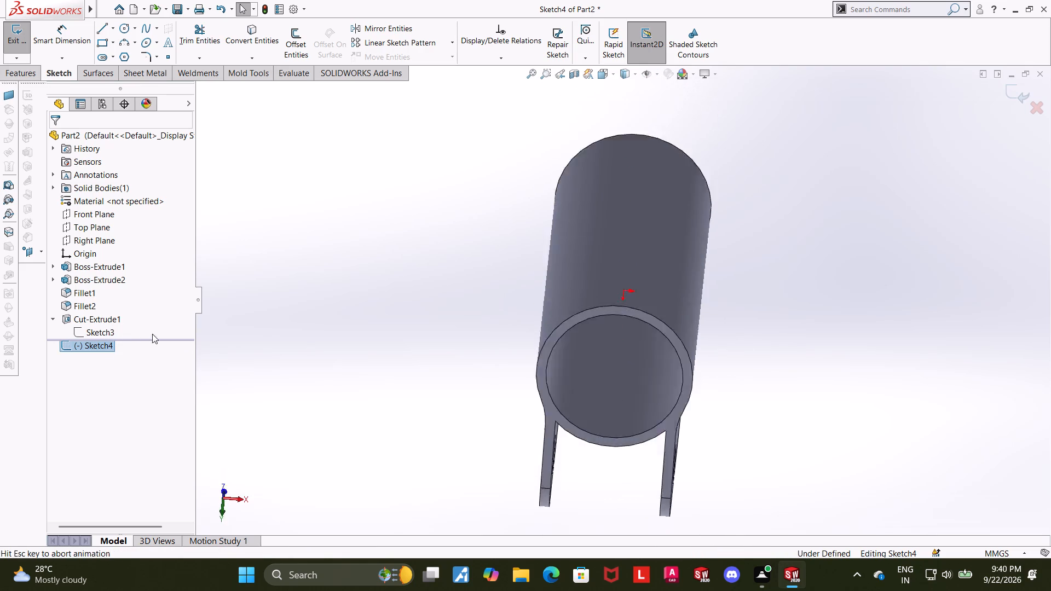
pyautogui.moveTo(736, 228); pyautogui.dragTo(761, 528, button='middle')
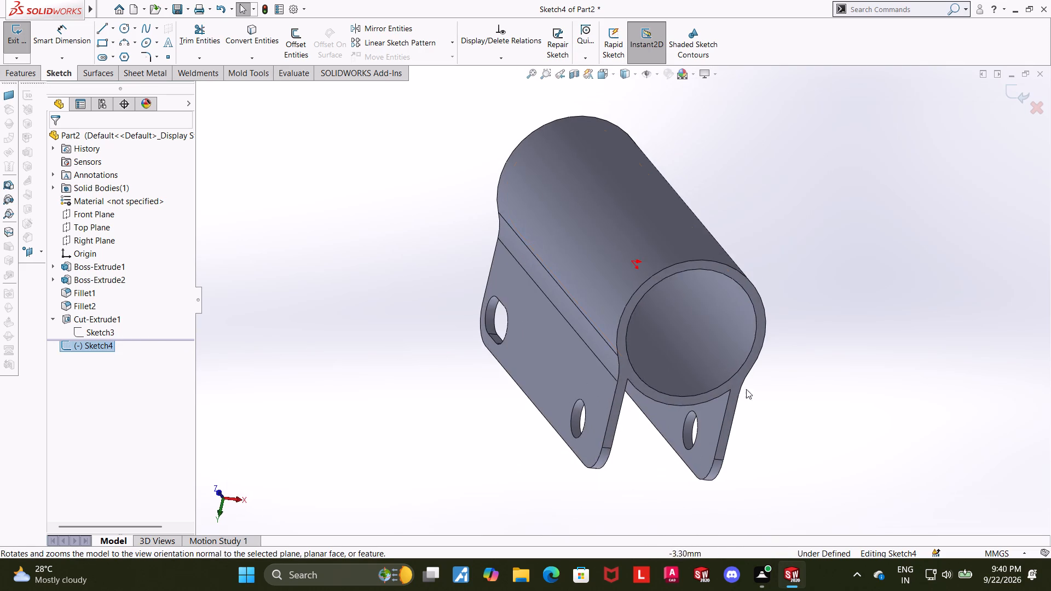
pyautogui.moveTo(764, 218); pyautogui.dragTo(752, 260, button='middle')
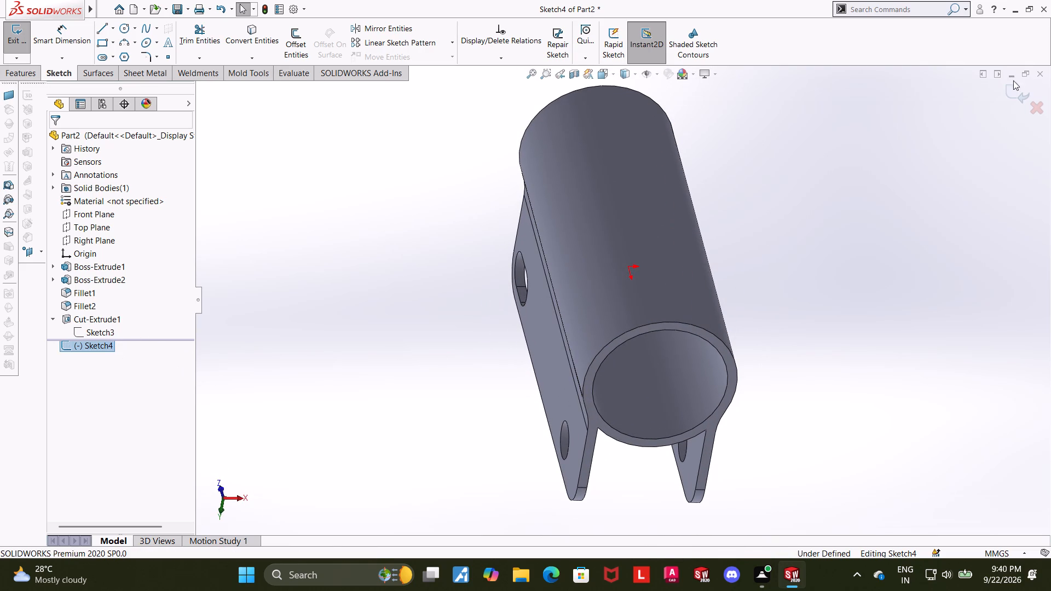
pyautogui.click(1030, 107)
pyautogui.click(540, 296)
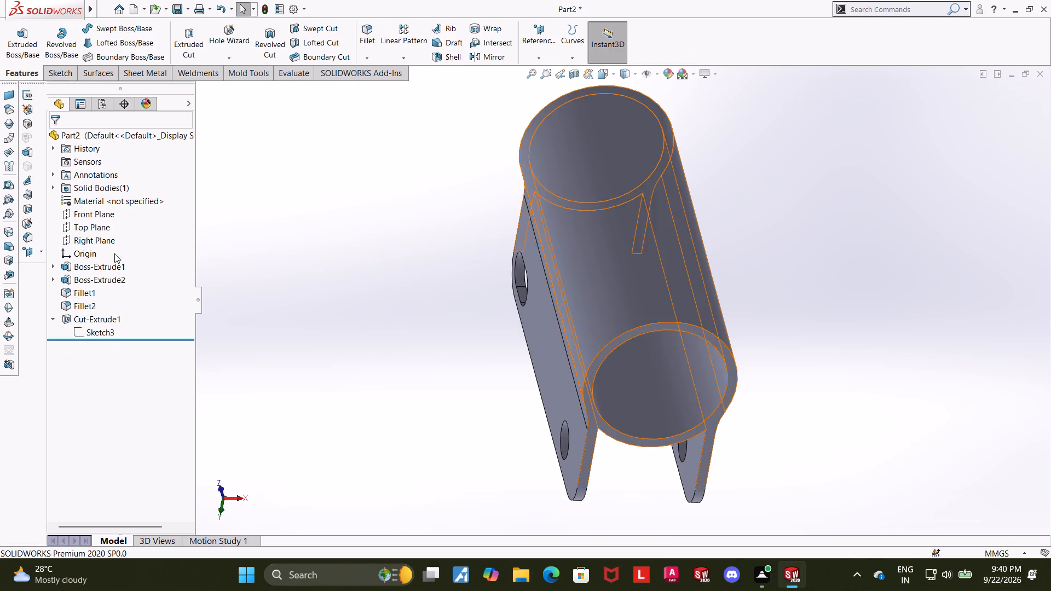
# Enlarge the displayed boundary of the Top Plane by moving its corner outward beyond the tube.
pyautogui.click(86, 230)
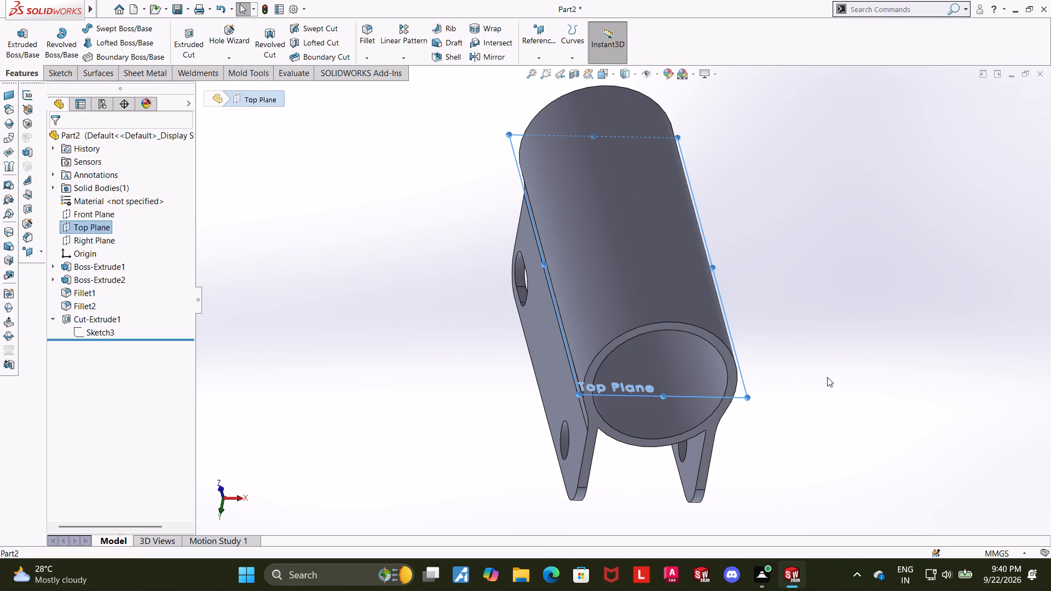
pyautogui.moveTo(748, 397); pyautogui.dragTo(788, 451)
pyautogui.click(759, 407)
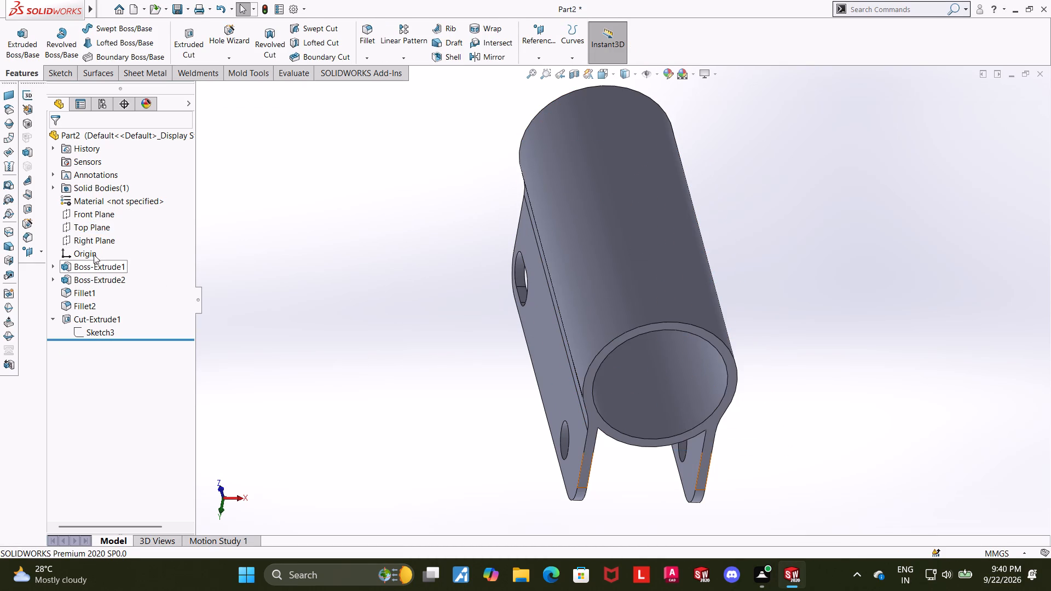
# Start a new sketch on the Top Plane and set the view to Bottom, facing the tube's side opposite the walls.
pyautogui.click(89, 230)
pyautogui.rightClick(755, 415)
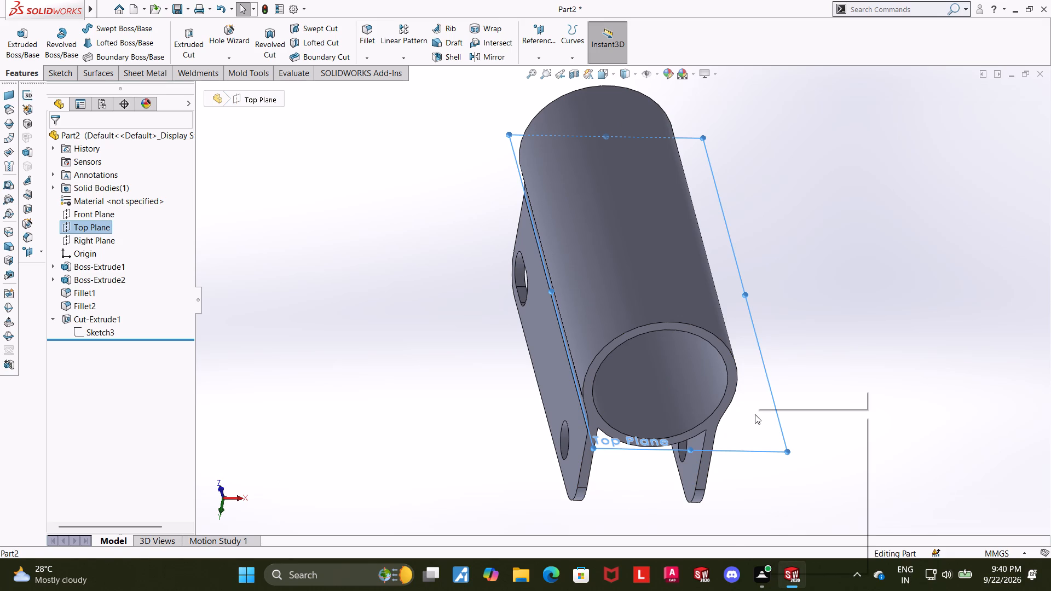
pyautogui.click(786, 401)
pyautogui.click(94, 347)
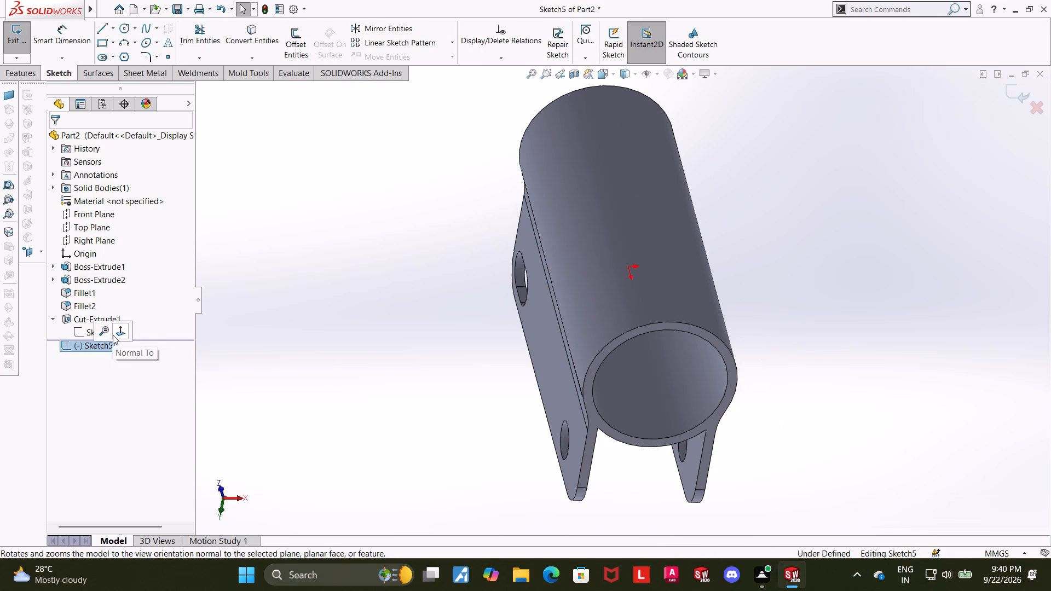
pyautogui.click(119, 334)
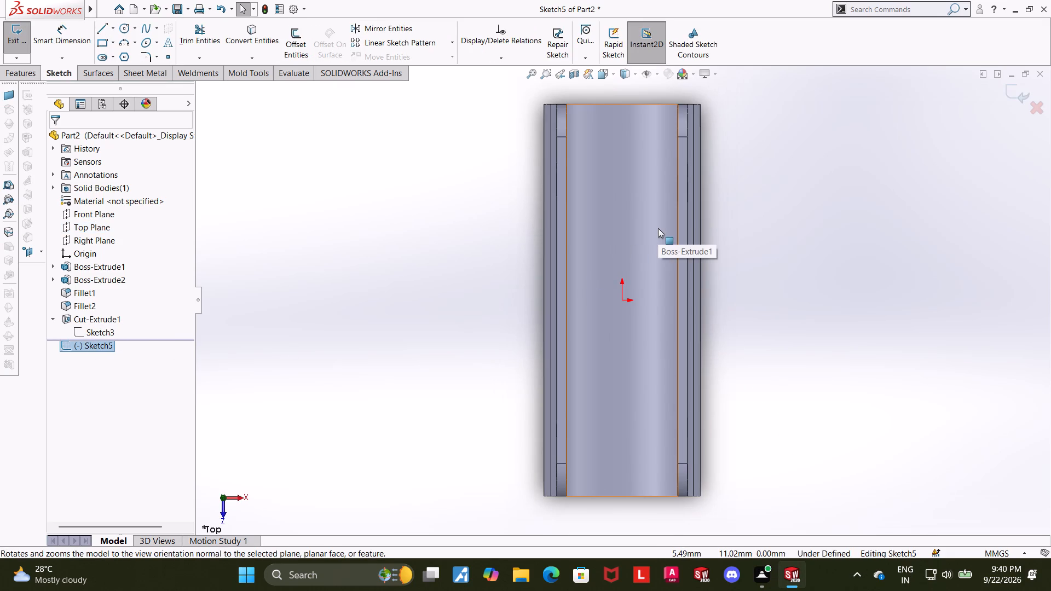
pyautogui.moveTo(649, 171); pyautogui.dragTo(640, 507, button='middle')
pyautogui.moveTo(629, 303); pyautogui.dragTo(638, 413, button='middle')
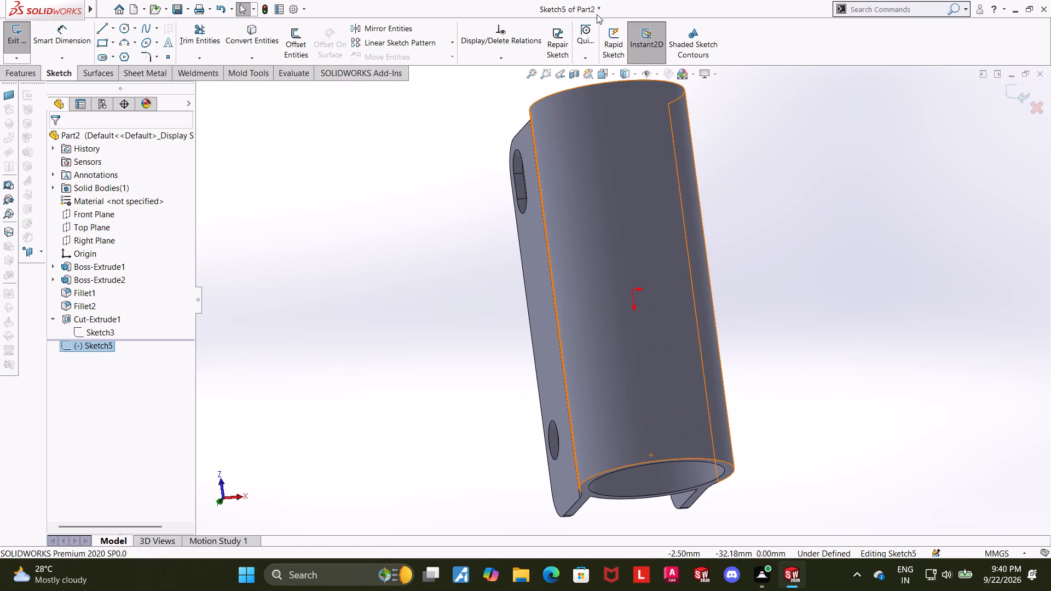
pyautogui.click(604, 82)
pyautogui.click(602, 73)
pyautogui.click(536, 333)
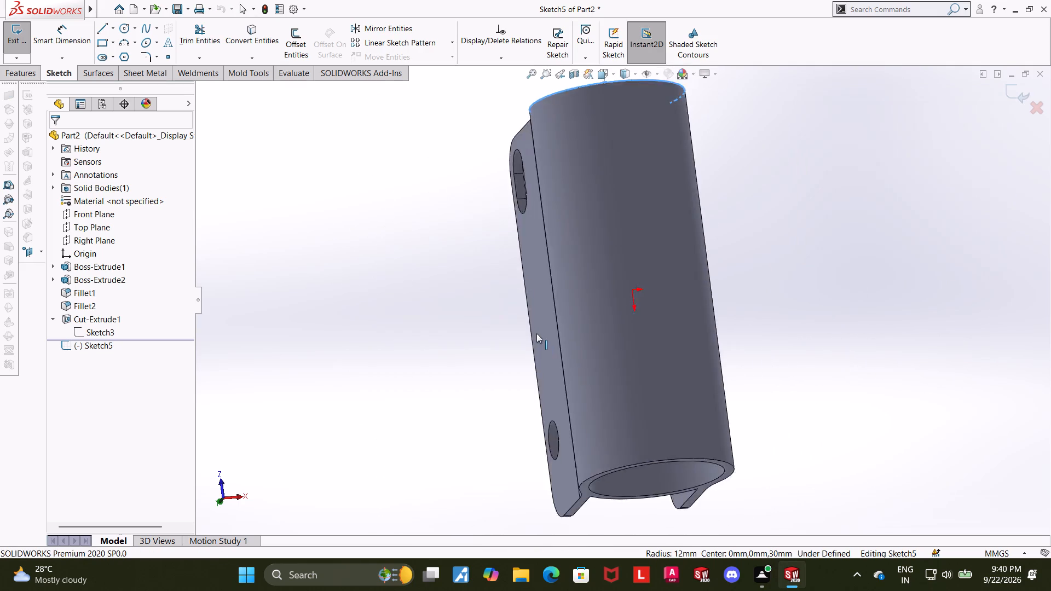
pyautogui.click(842, 419)
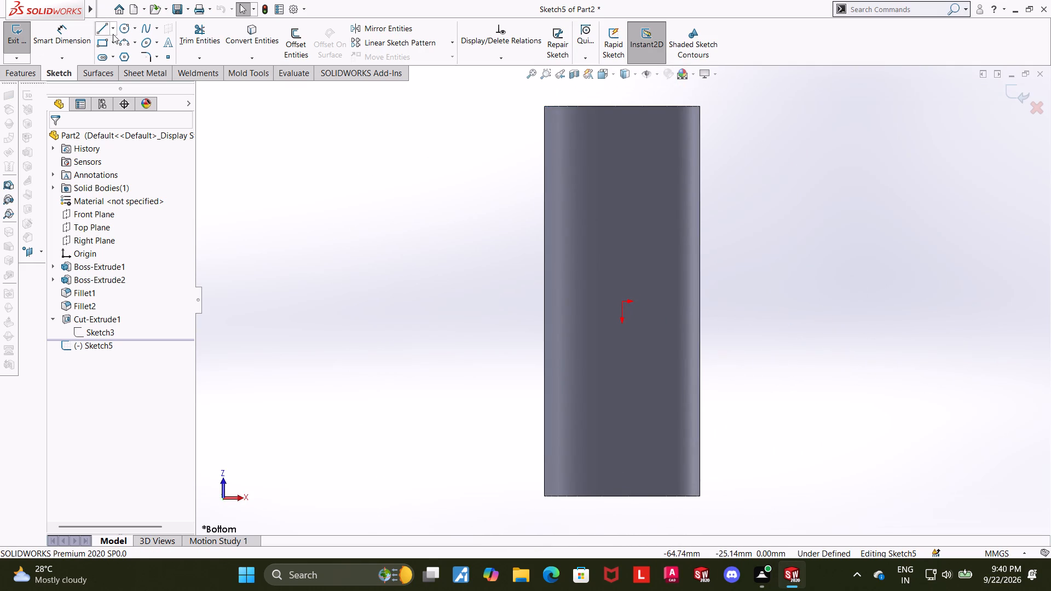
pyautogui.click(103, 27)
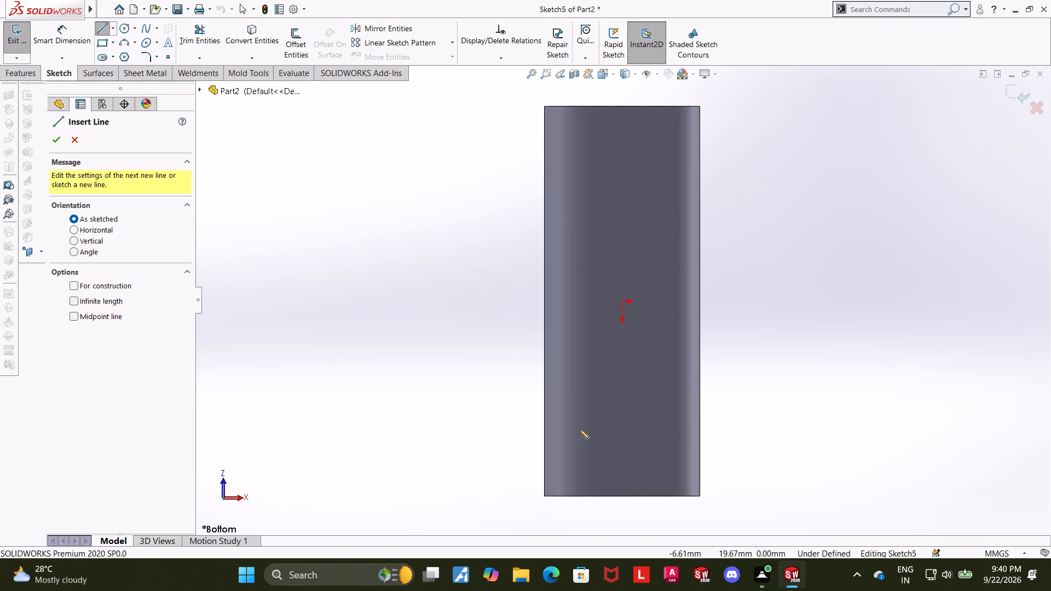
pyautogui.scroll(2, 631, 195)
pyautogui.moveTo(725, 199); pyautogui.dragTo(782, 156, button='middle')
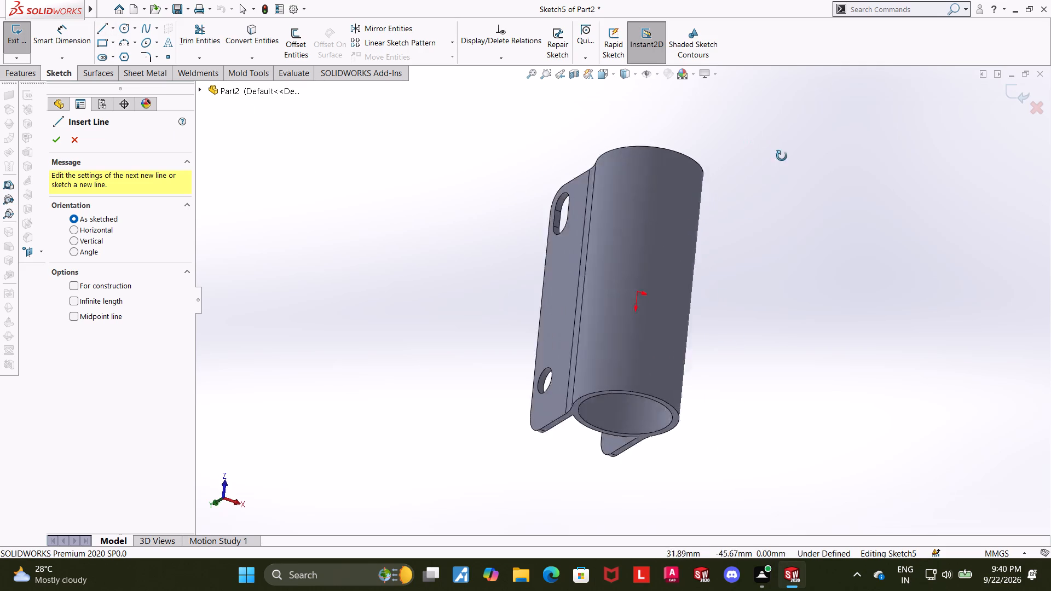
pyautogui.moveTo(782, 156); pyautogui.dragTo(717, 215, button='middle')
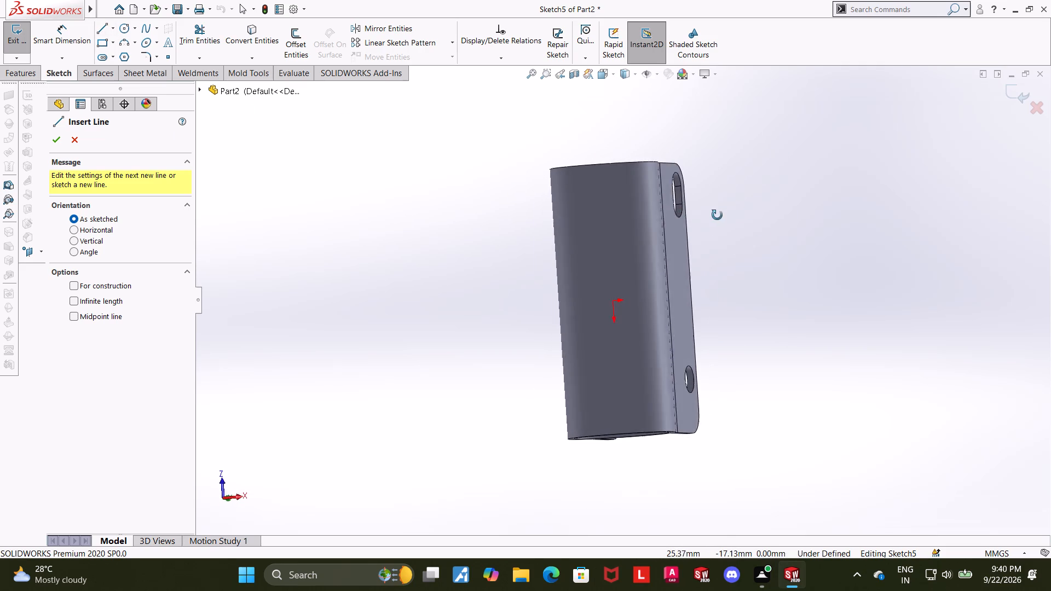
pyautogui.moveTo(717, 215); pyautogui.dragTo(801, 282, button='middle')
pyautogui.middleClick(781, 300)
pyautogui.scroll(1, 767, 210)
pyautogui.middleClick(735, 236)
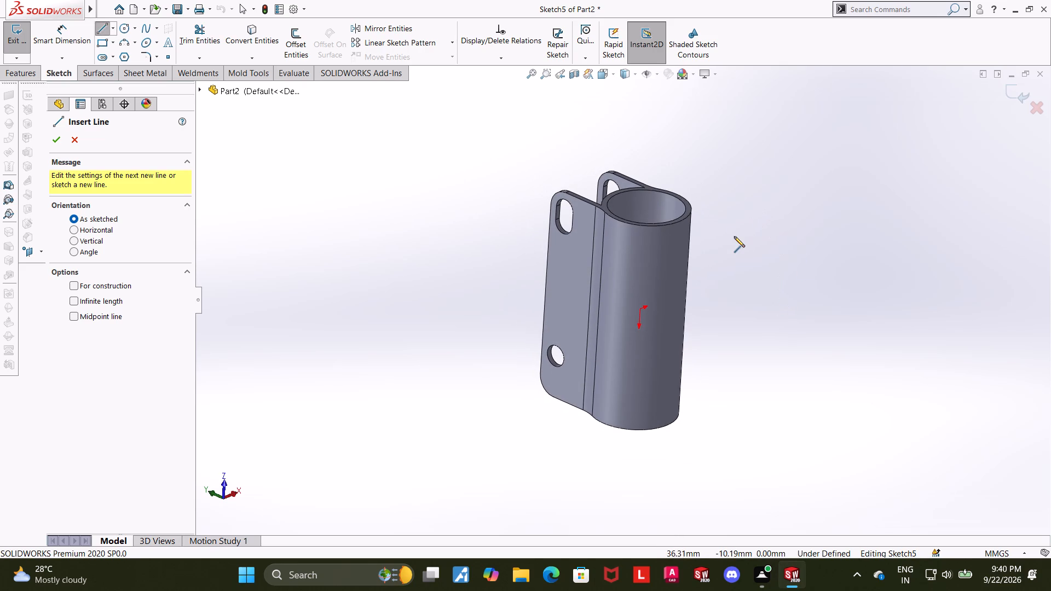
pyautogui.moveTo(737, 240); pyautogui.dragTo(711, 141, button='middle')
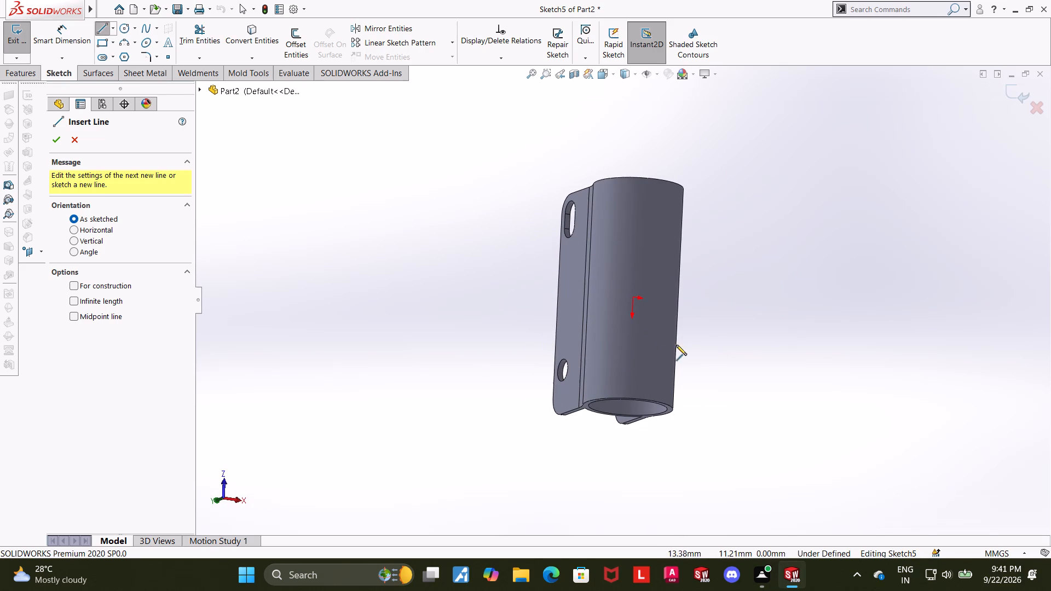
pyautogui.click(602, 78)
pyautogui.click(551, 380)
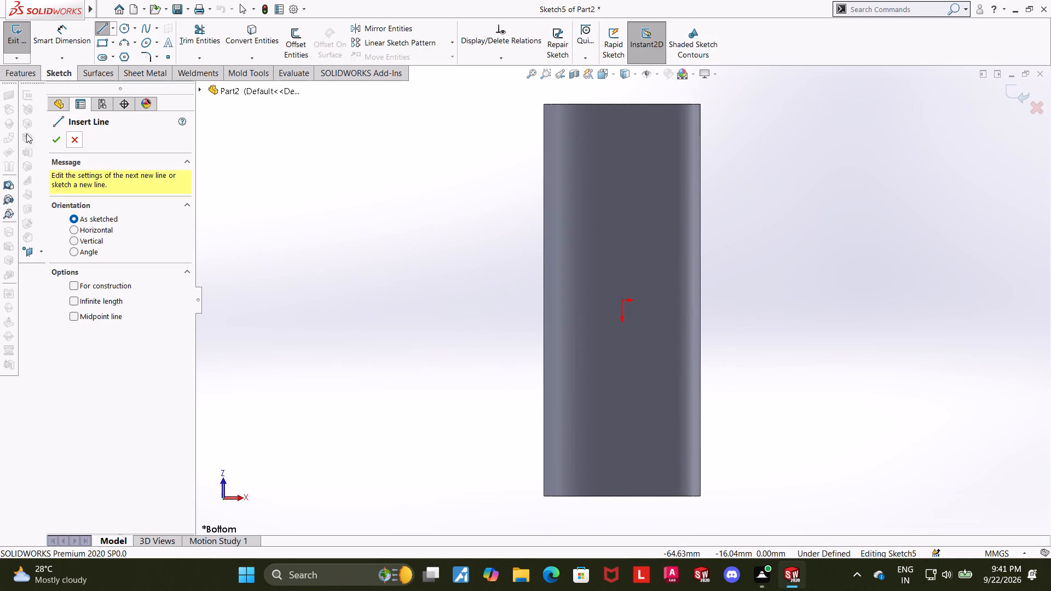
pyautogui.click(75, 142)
# Sketch a closed L-shaped slot profile from the tube's end edge, about 5.8 mm wide at its opening, with an arm ending in a 2.6 mm radius arc.
pyautogui.click(105, 32)
pyautogui.scroll(-3, 645, 486)
pyautogui.click(524, 470)
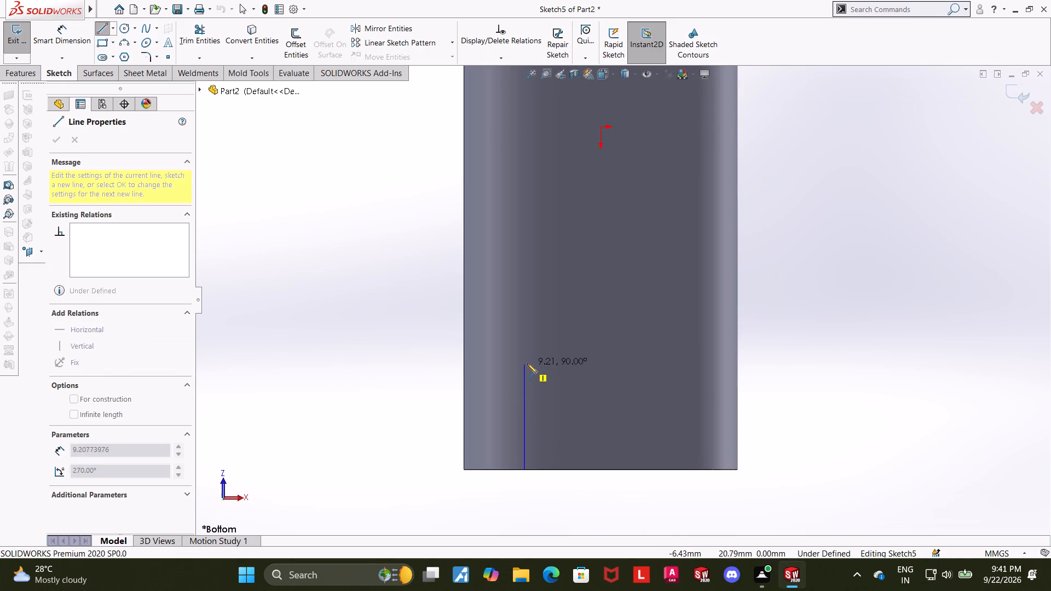
pyautogui.click(528, 350)
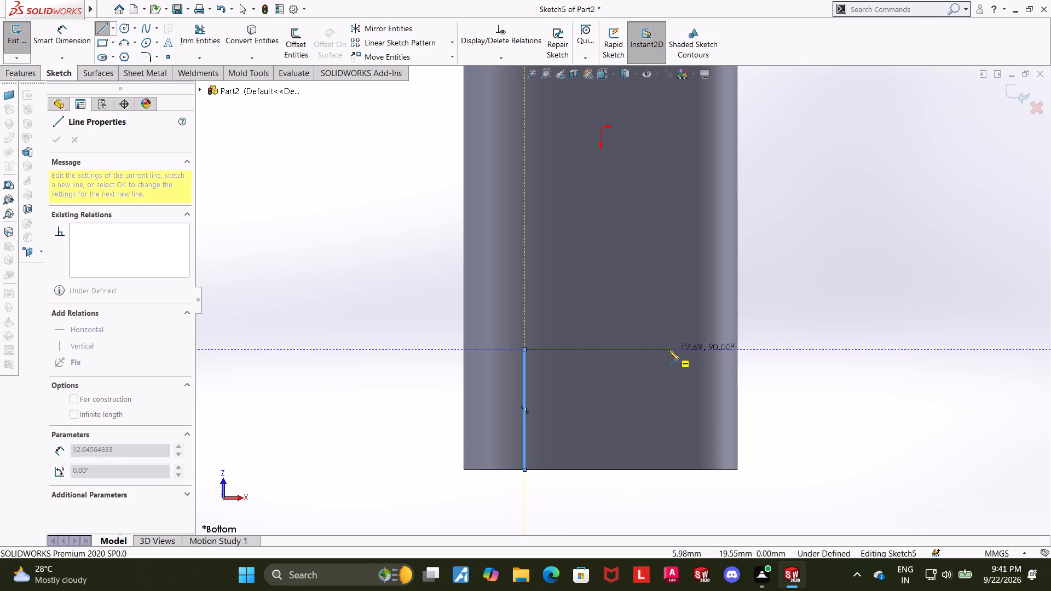
pyautogui.click(666, 350)
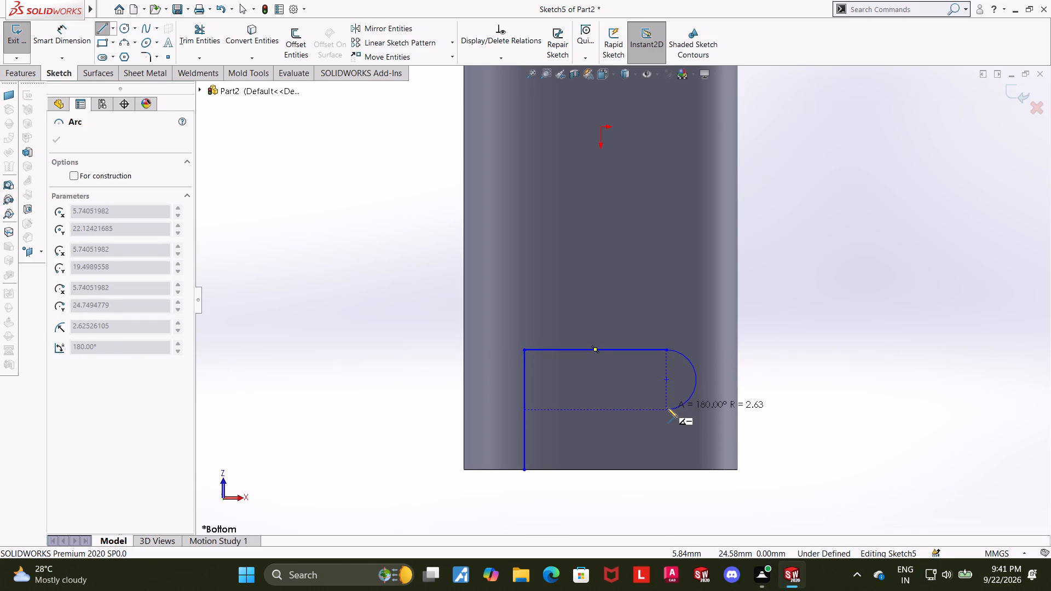
pyautogui.click(667, 408)
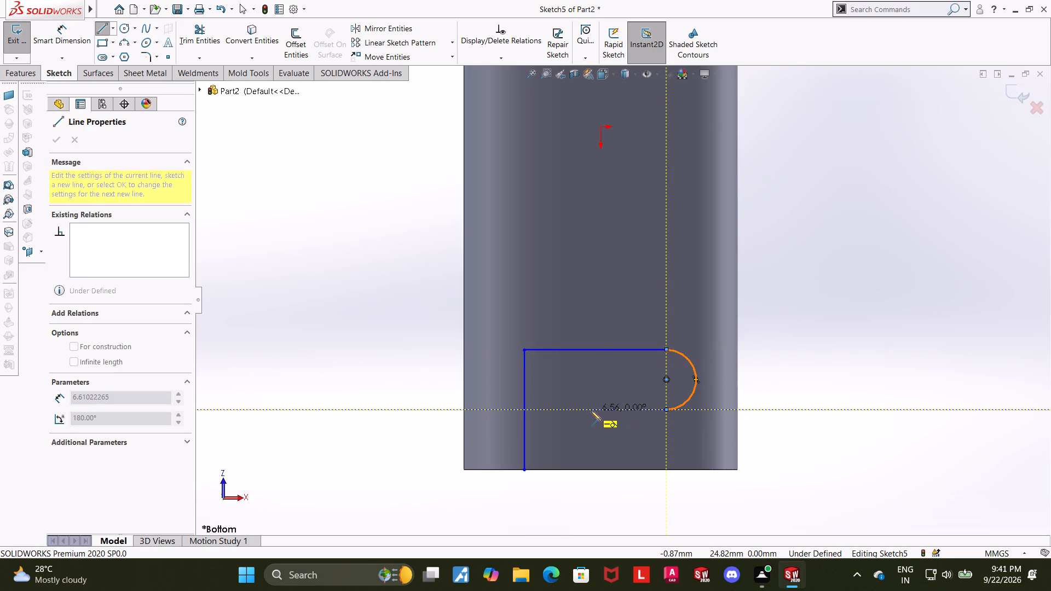
pyautogui.click(591, 410)
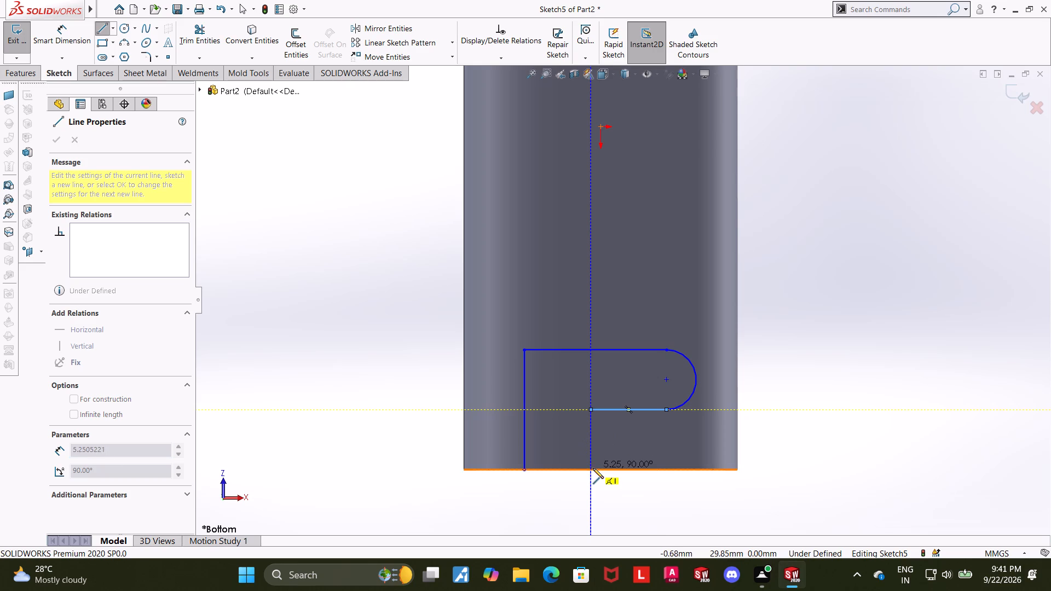
pyautogui.click(592, 470)
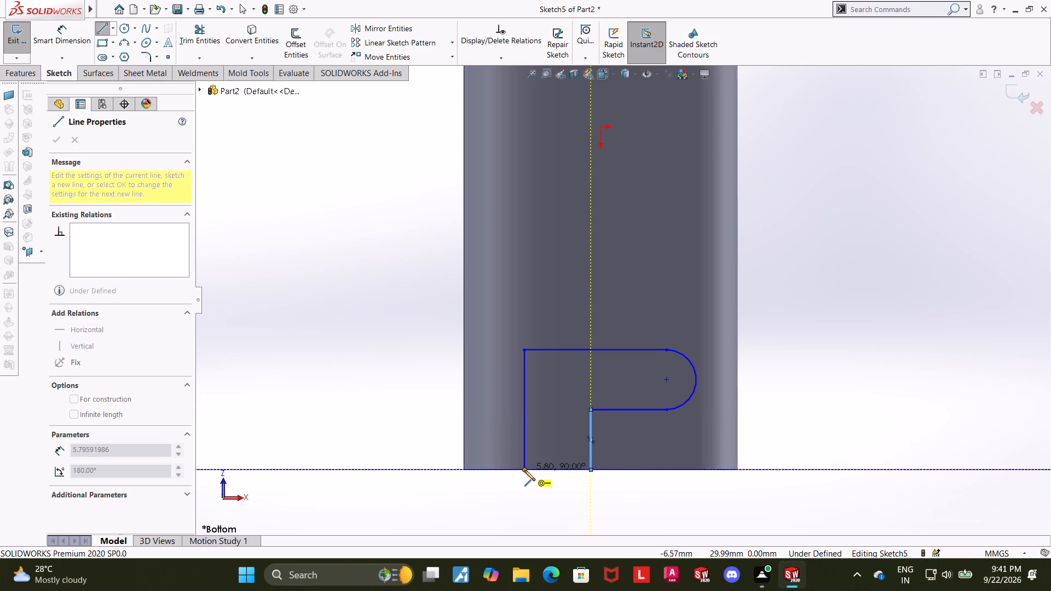
pyautogui.click(524, 470)
pyautogui.press('Escape')
pyautogui.press('Escape')
pyautogui.press('Escape')
# Dimension the slot opening's width between its two vertical lines as 4.5 mm.
pyautogui.click(50, 33)
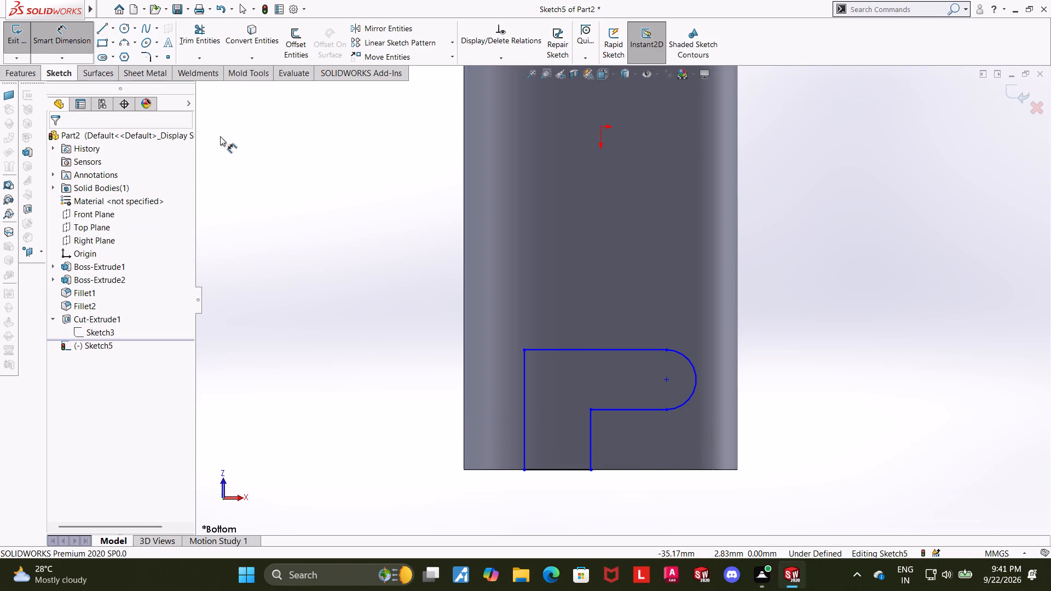
pyautogui.click(525, 441)
pyautogui.click(590, 442)
pyautogui.click(552, 489)
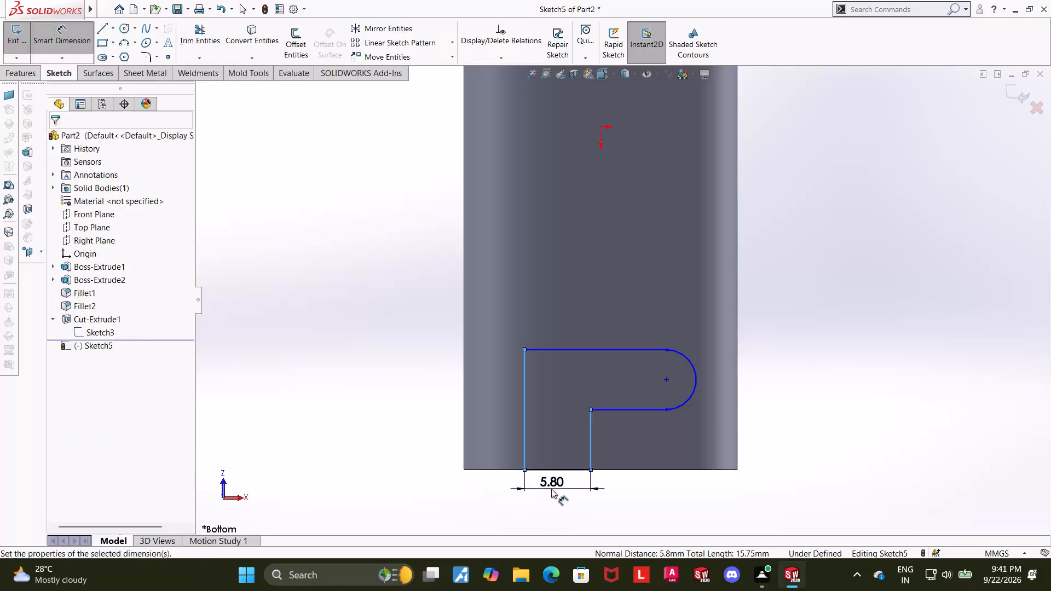
pyautogui.press('4')
pyautogui.write('.5')
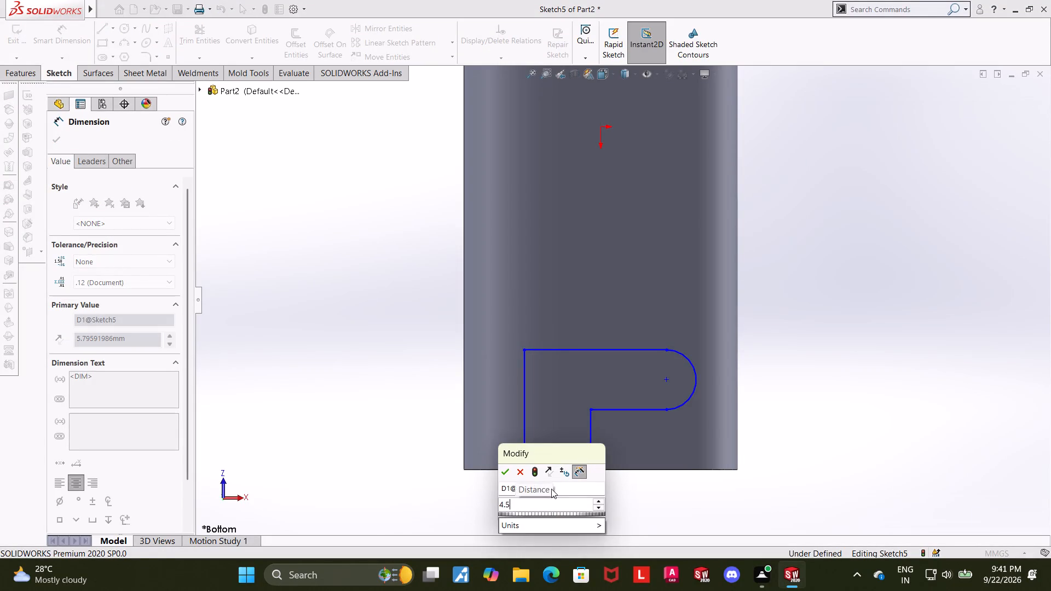
pyautogui.press('Return')
pyautogui.press('Escape')
pyautogui.press('Escape')
# Dimension the distance from the profile's line on the tube's end edge to the arm's nearer horizontal line as 5 mm.
pyautogui.click(56, 43)
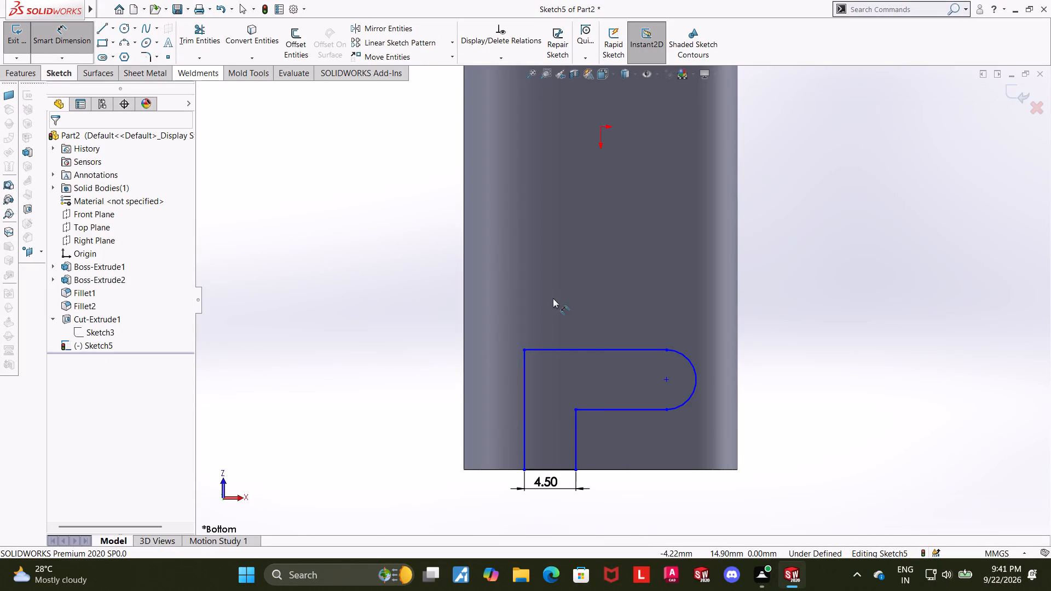
pyautogui.click(554, 467)
pyautogui.click(603, 411)
pyautogui.click(605, 447)
pyautogui.press('5')
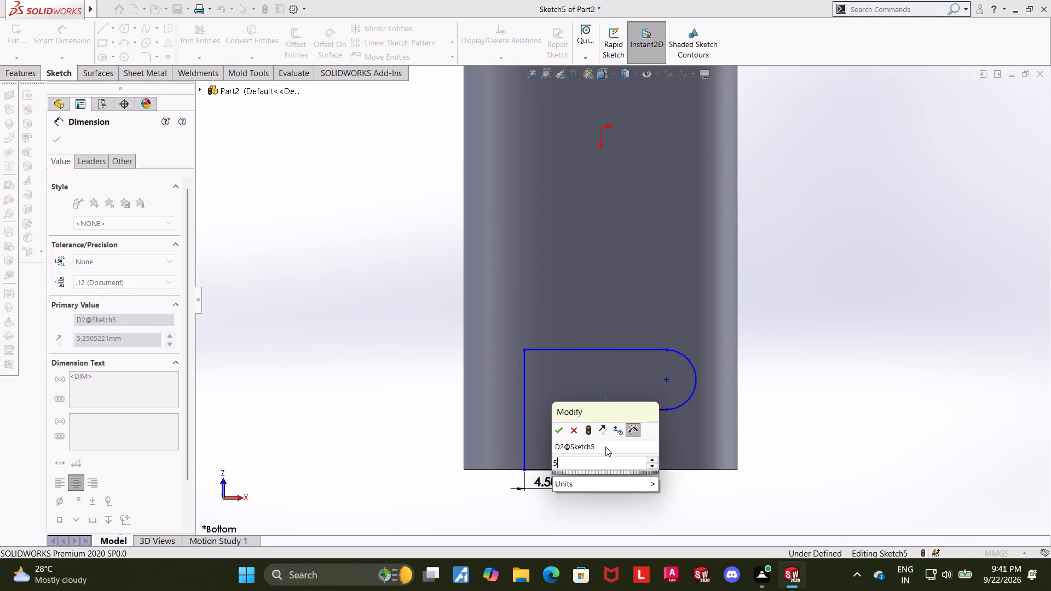
pyautogui.press('Return')
pyautogui.press('Escape')
pyautogui.press('Escape')
# Dimension the width of the slot's arm between its two horizontal lines as 4.5 mm.
pyautogui.click(72, 37)
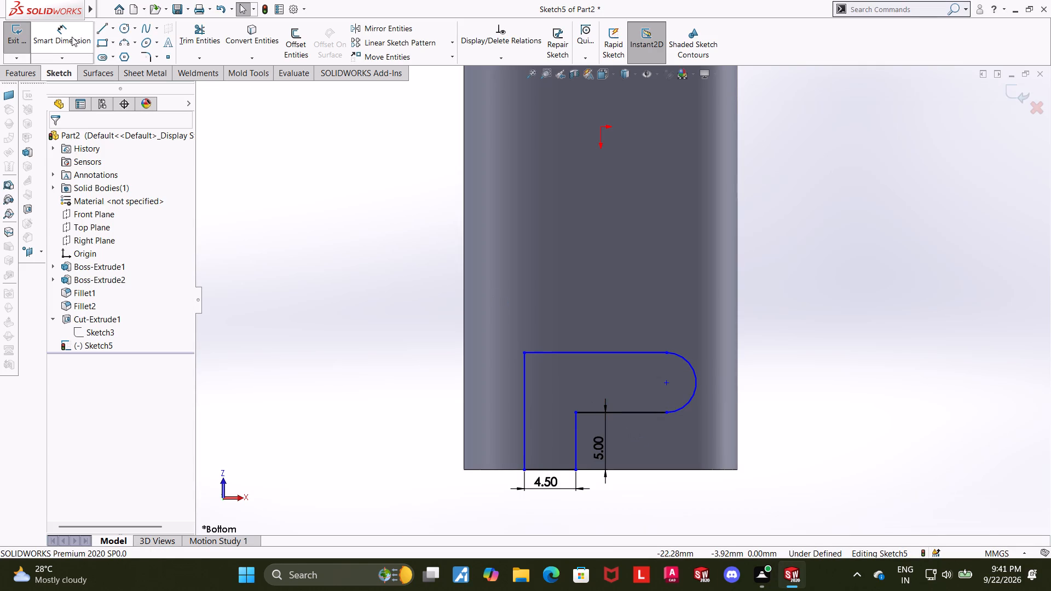
pyautogui.click(632, 410)
pyautogui.click(638, 352)
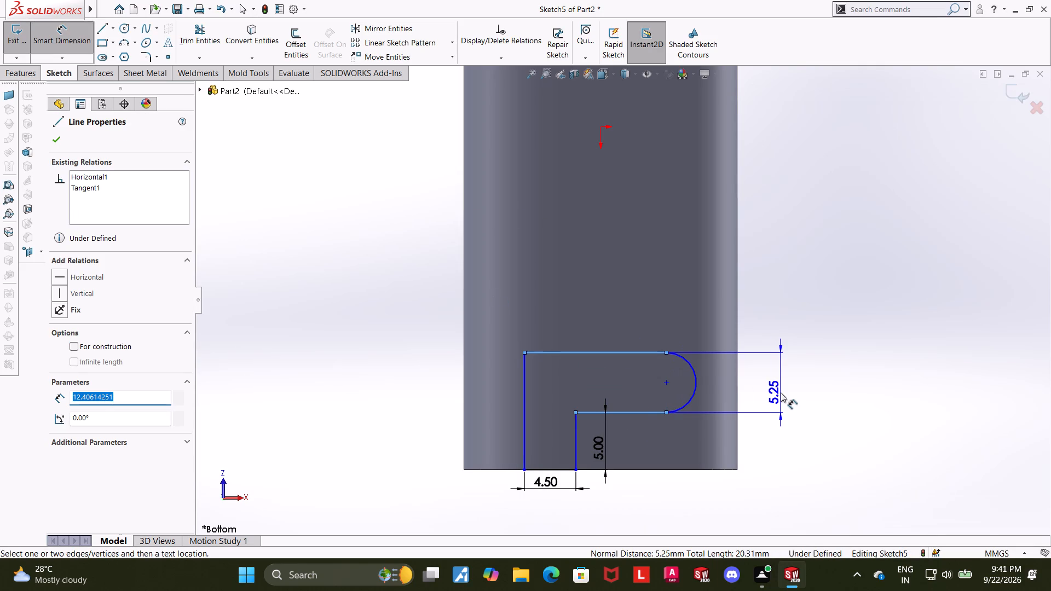
pyautogui.click(780, 392)
pyautogui.write('4.5')
pyautogui.press('Return')
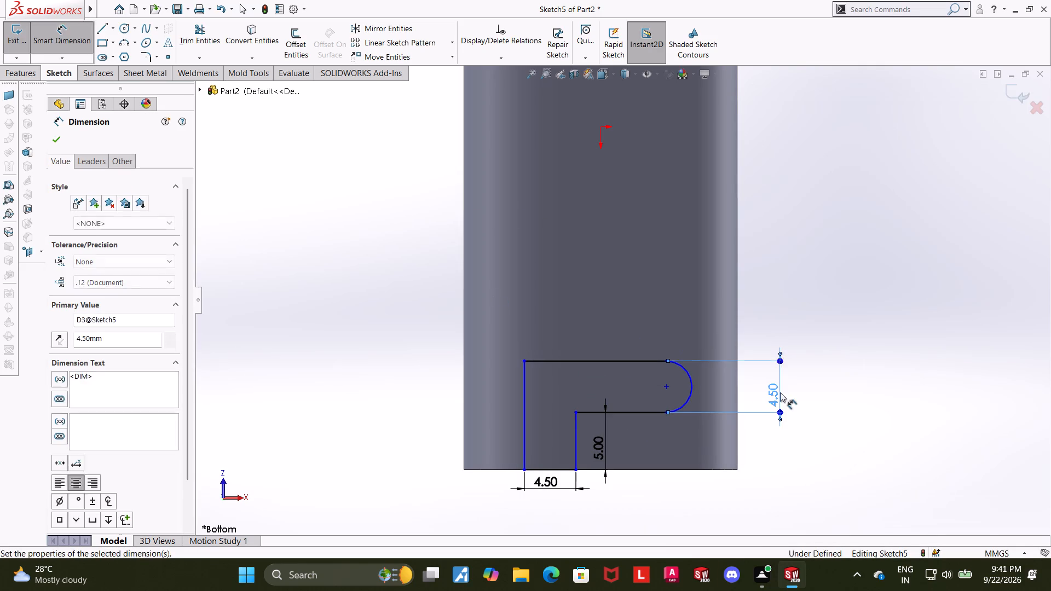
pyautogui.press('Escape')
pyautogui.press('Escape')
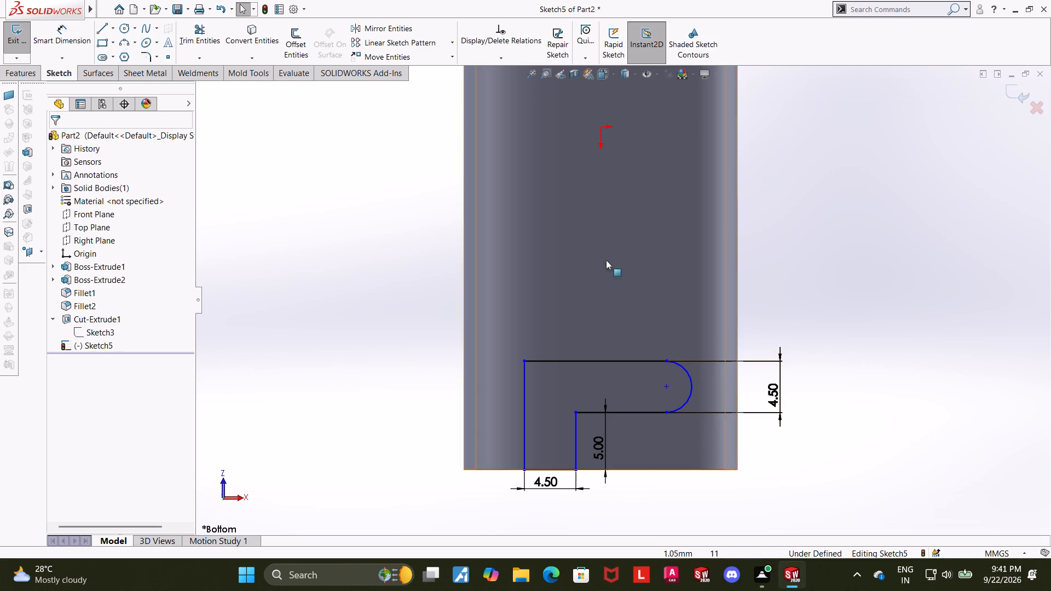
# Dimension the horizontal distance from the slot opening's inner vertical line to the arm's end arc as 5 mm.
pyautogui.click(54, 26)
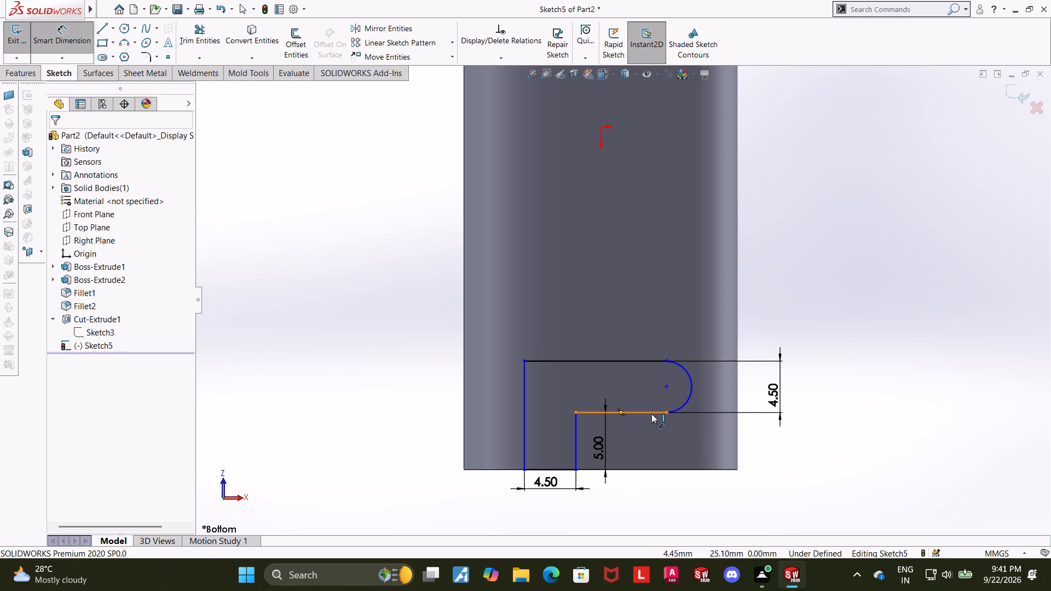
pyautogui.click(573, 438)
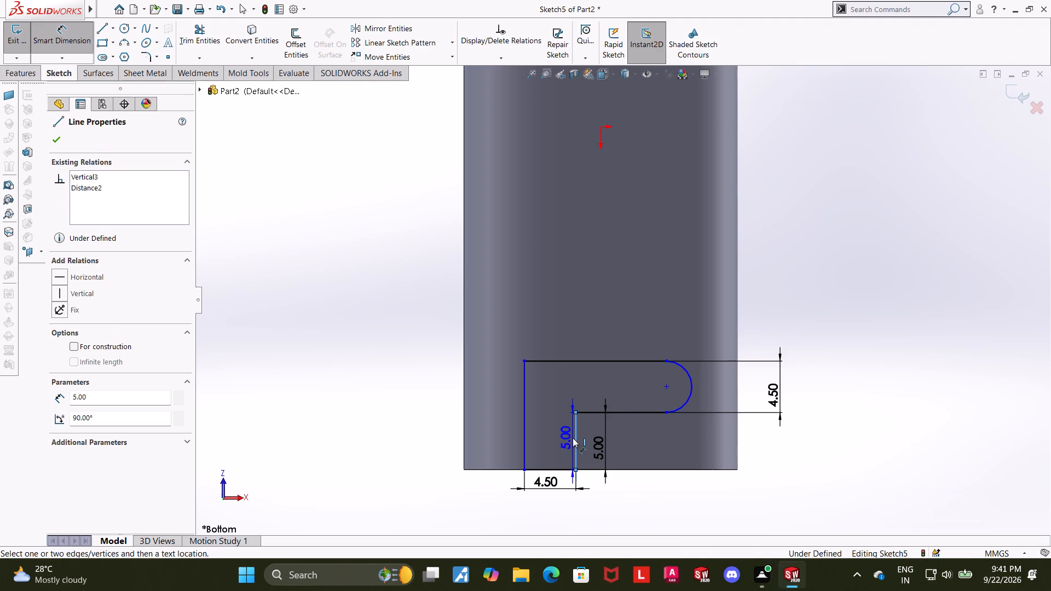
pyautogui.click(692, 386)
pyautogui.click(660, 501)
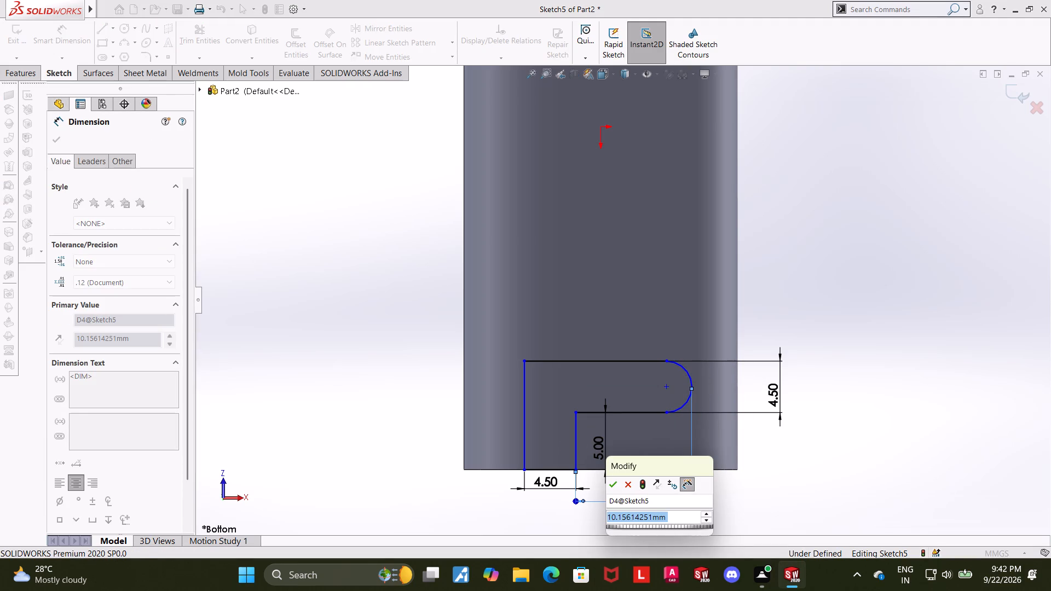
pyautogui.press('5')
pyautogui.press('Return')
pyautogui.press('Escape')
pyautogui.press('Escape')
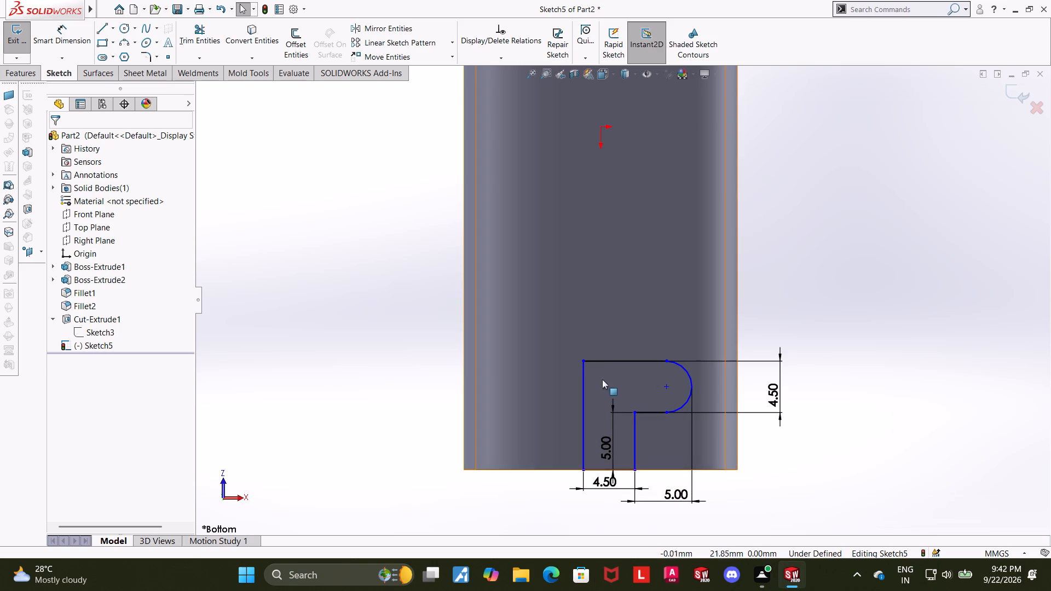
# Reposition the opening-width dimension farther below the profile and the 5 mm height dimension outside the slot outline.
pyautogui.moveTo(613, 483); pyautogui.dragTo(605, 523)
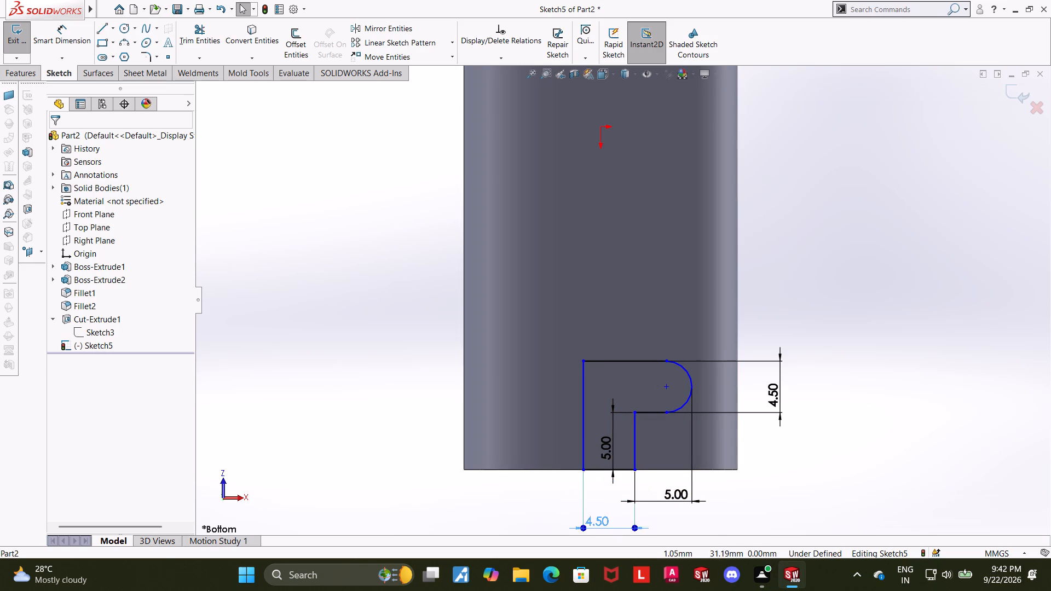
pyautogui.moveTo(611, 448); pyautogui.dragTo(528, 445)
pyautogui.click(901, 492)
# Add a Vertical relation between the midpoint of the slot's opening line and the origin.
pyautogui.scroll(-5, 617, 470)
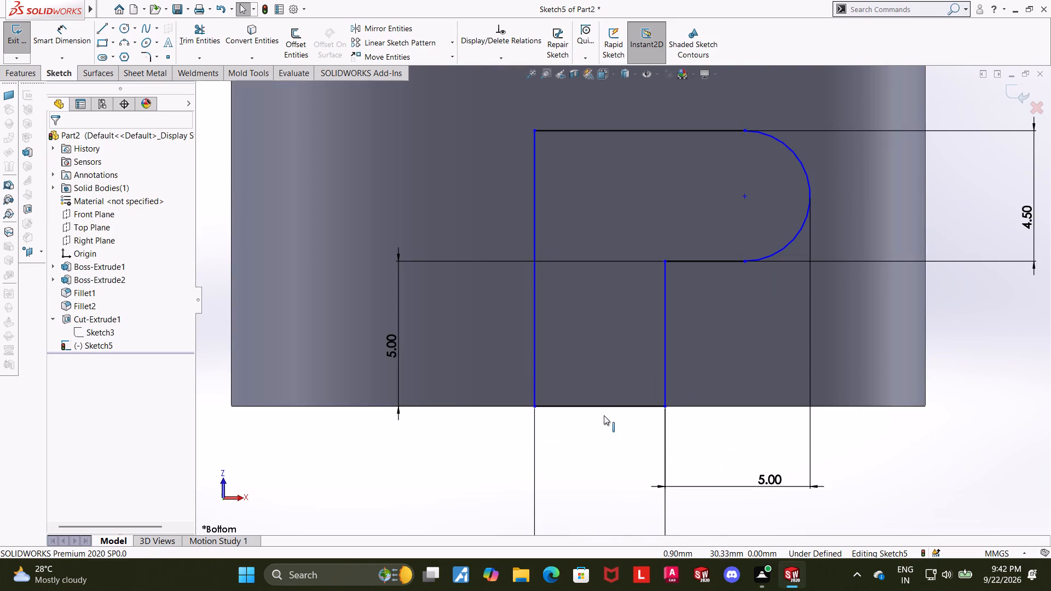
pyautogui.click(599, 408)
pyautogui.scroll(5, 600, 410)
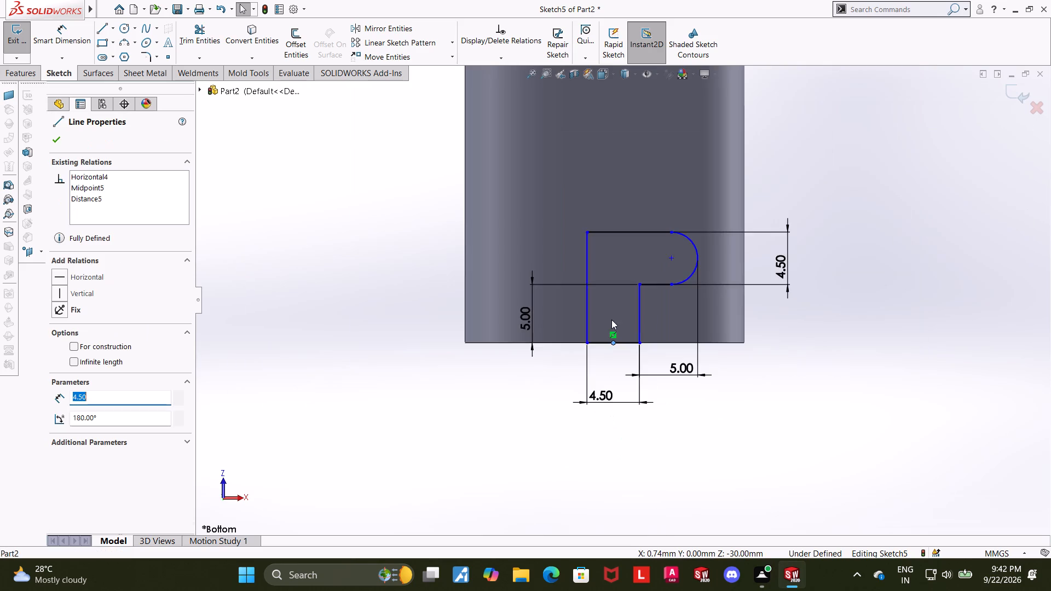
pyautogui.scroll(5, 611, 319)
pyautogui.scroll(-2, 624, 201)
pyautogui.keyDown('ctrl'); pyautogui.click(611, 177); pyautogui.keyUp('ctrl')
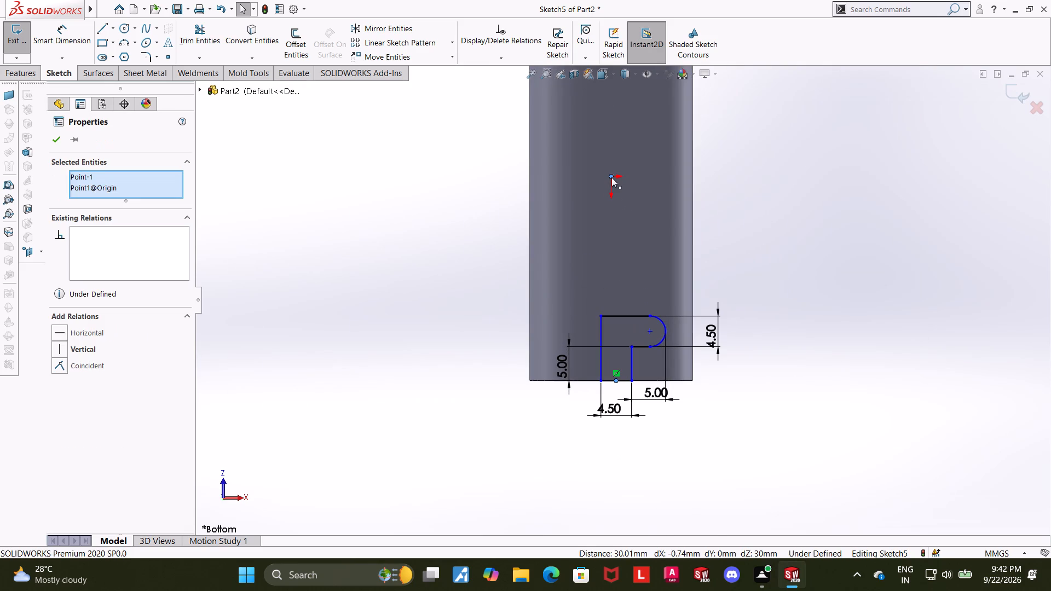
pyautogui.click(62, 343)
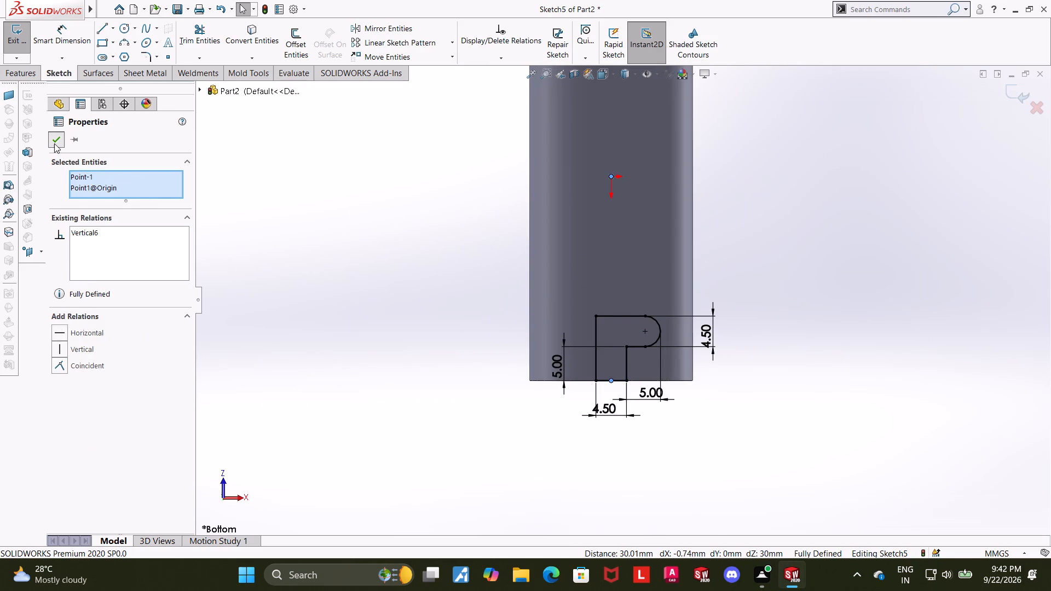
pyautogui.click(54, 143)
pyautogui.click(797, 346)
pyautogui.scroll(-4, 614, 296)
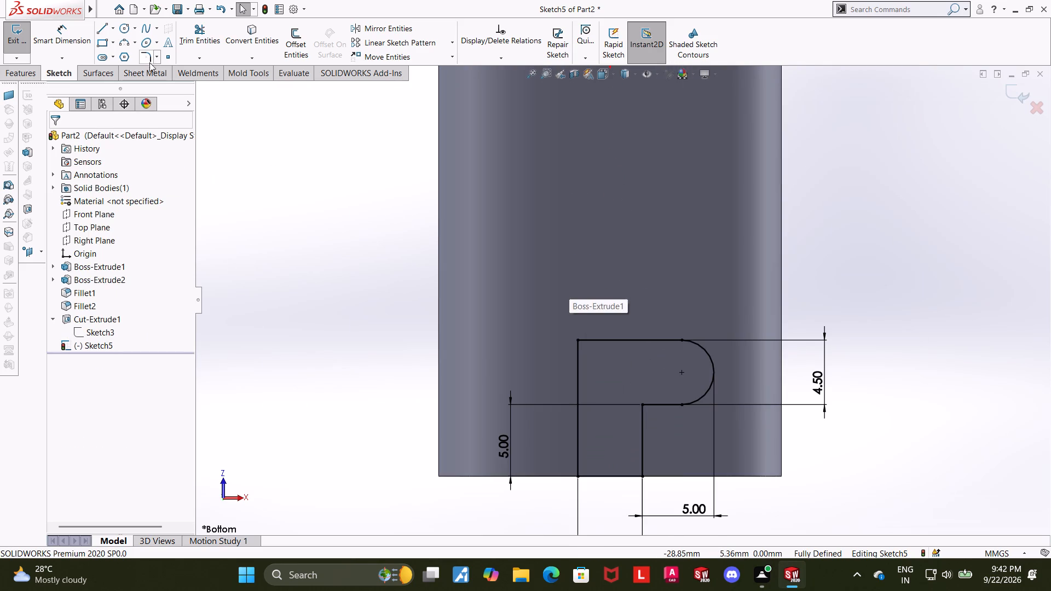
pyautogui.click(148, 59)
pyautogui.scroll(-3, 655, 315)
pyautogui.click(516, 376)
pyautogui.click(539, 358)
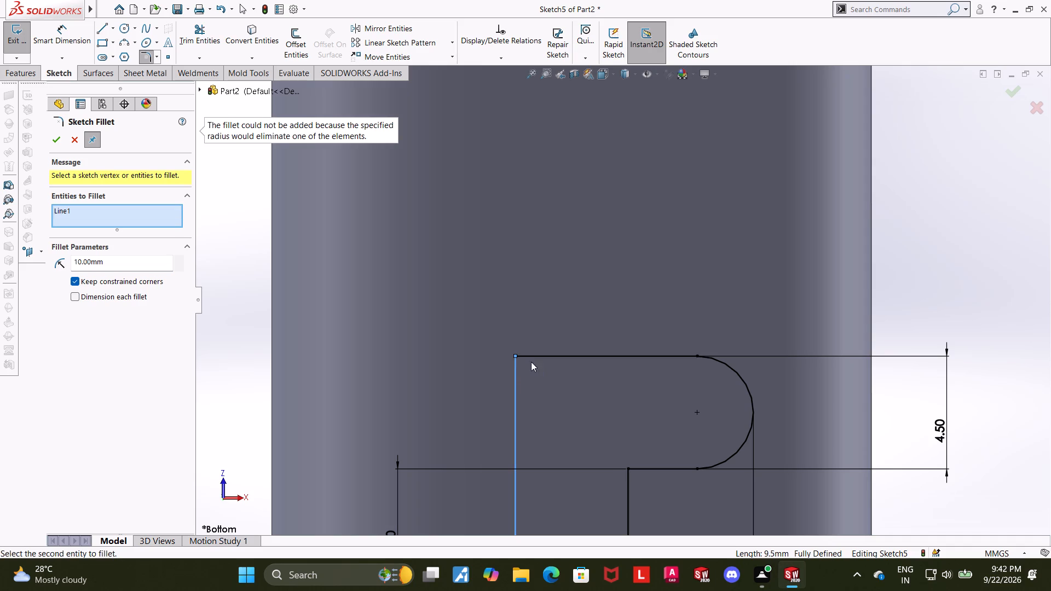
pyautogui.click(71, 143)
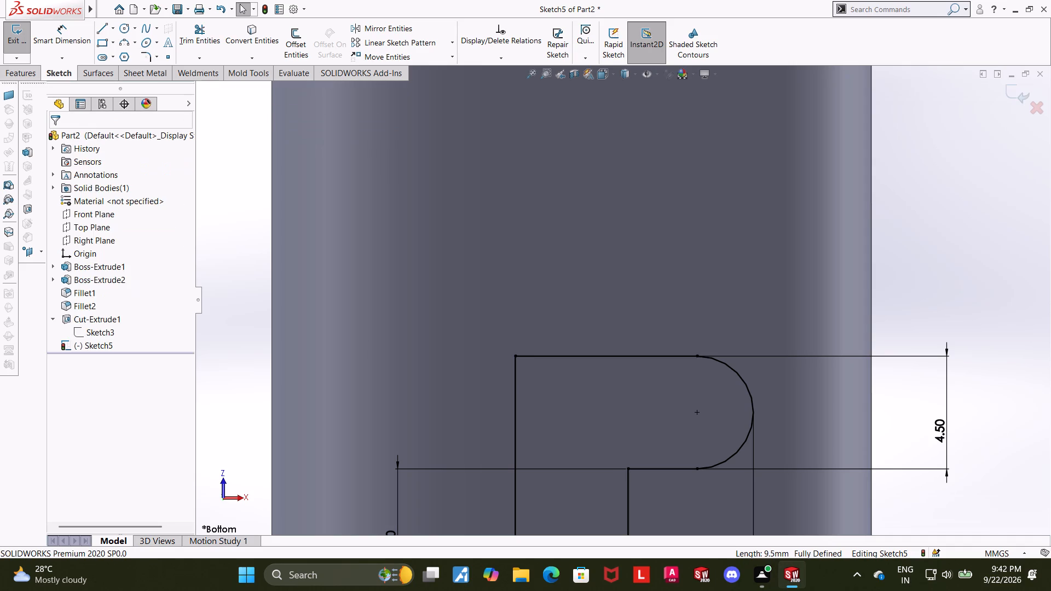
# Add a 2.25 mm sketch fillet to the L-profile's outer corner between the long vertical line and the arm's far horizontal line.
pyautogui.click(145, 55)
pyautogui.click(518, 376)
pyautogui.click(540, 355)
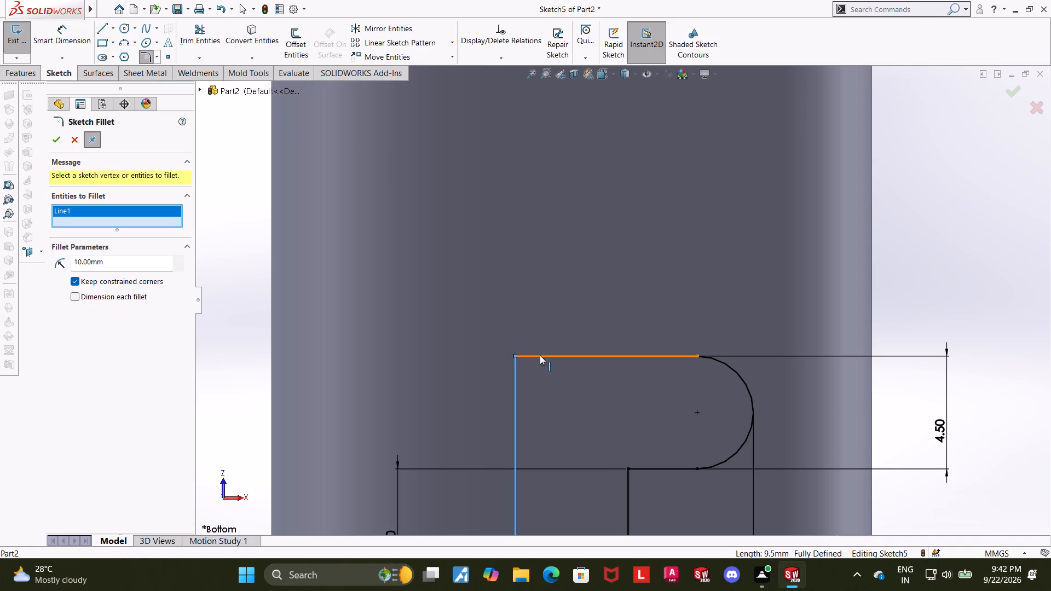
pyautogui.moveTo(146, 264); pyautogui.dragTo(15, 264)
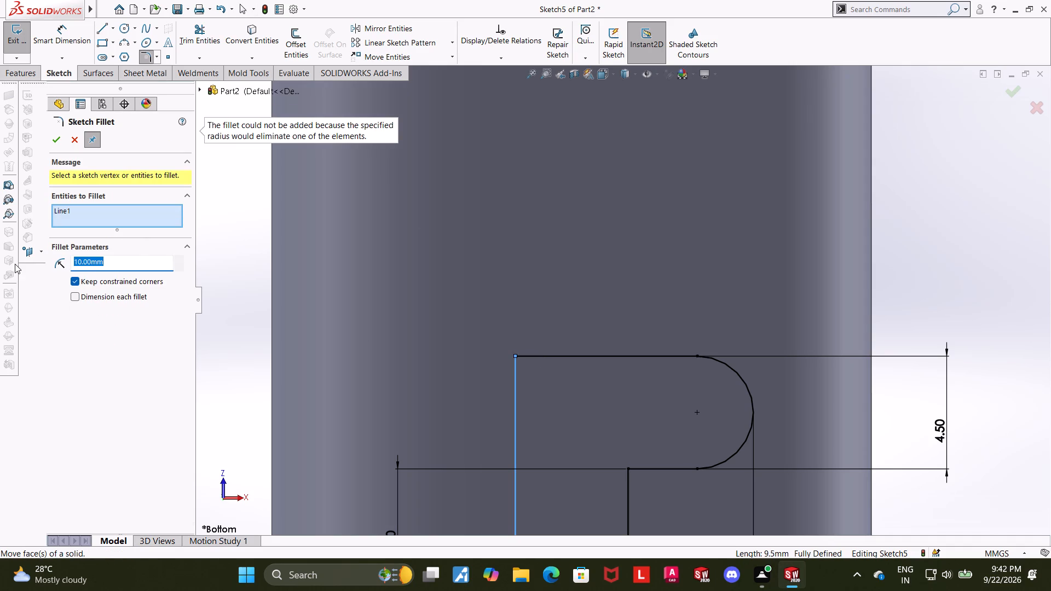
pyautogui.write('2.25')
pyautogui.press('Return')
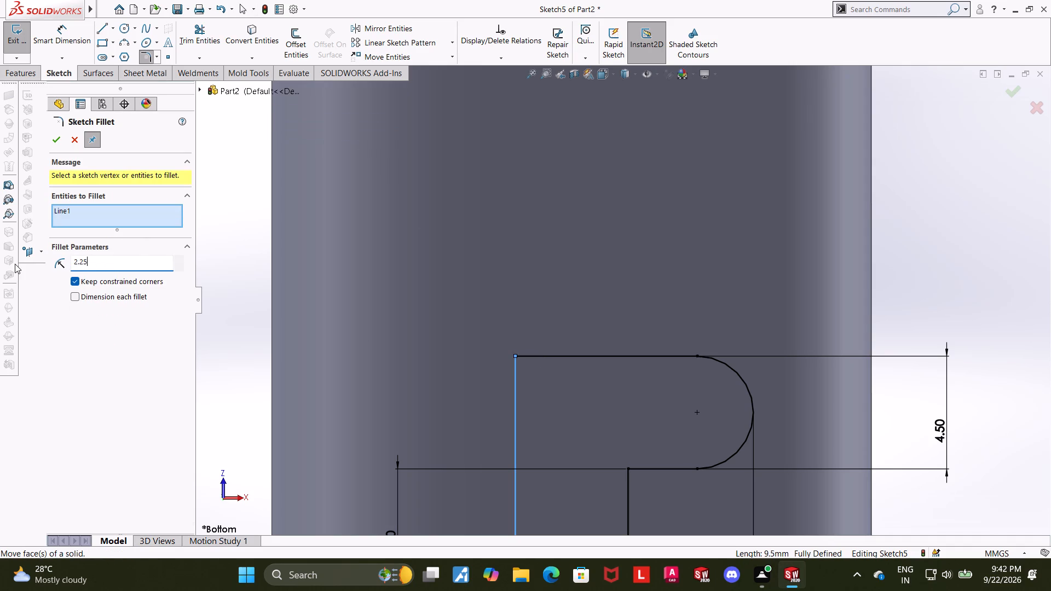
pyautogui.click(535, 357)
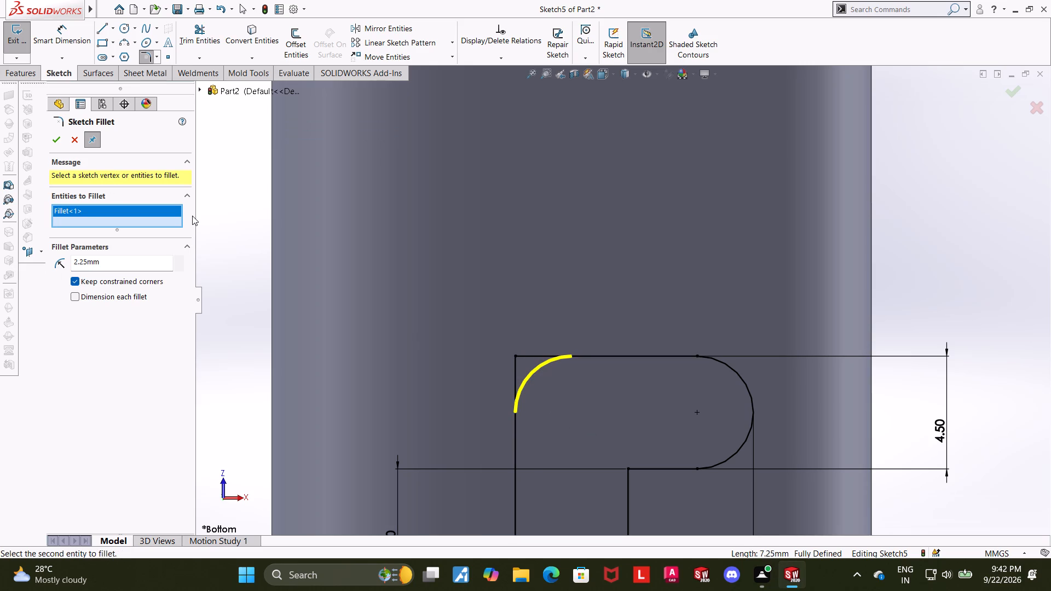
pyautogui.scroll(5, 205, 222)
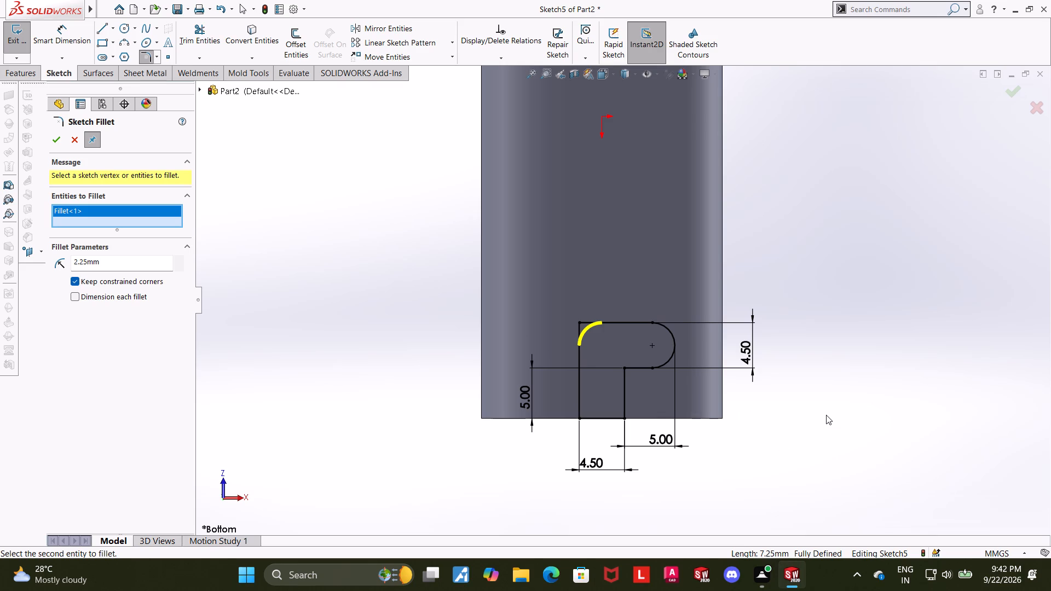
pyautogui.click(53, 139)
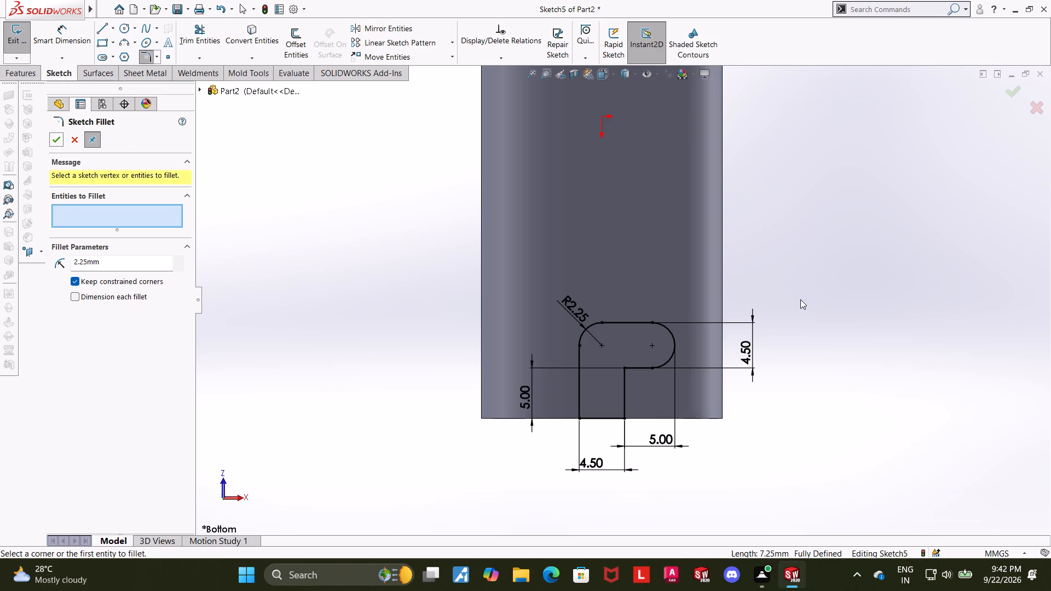
pyautogui.click(799, 299)
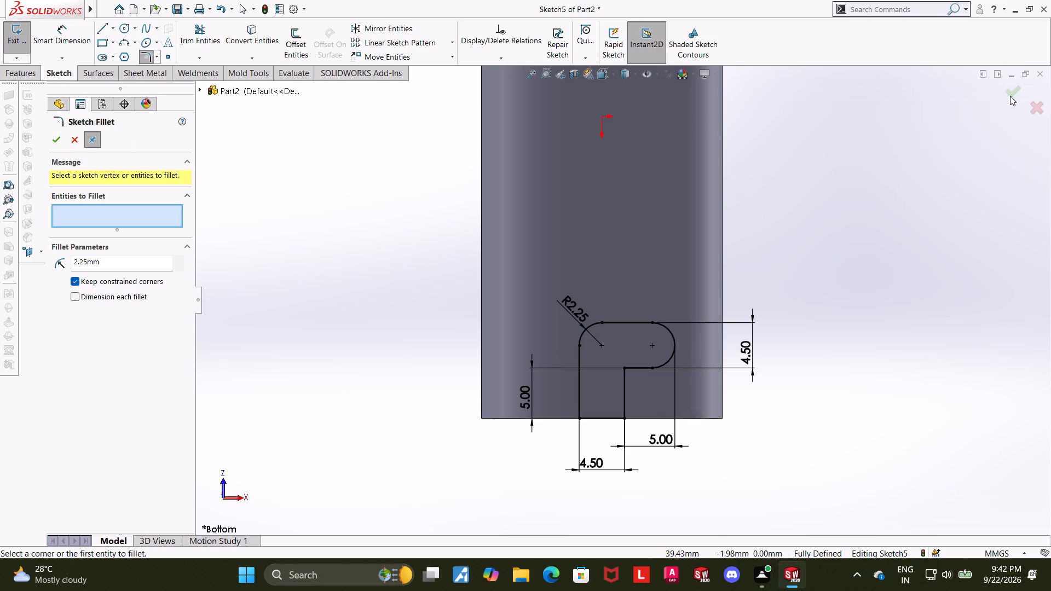
pyautogui.doubleClick(1010, 96)
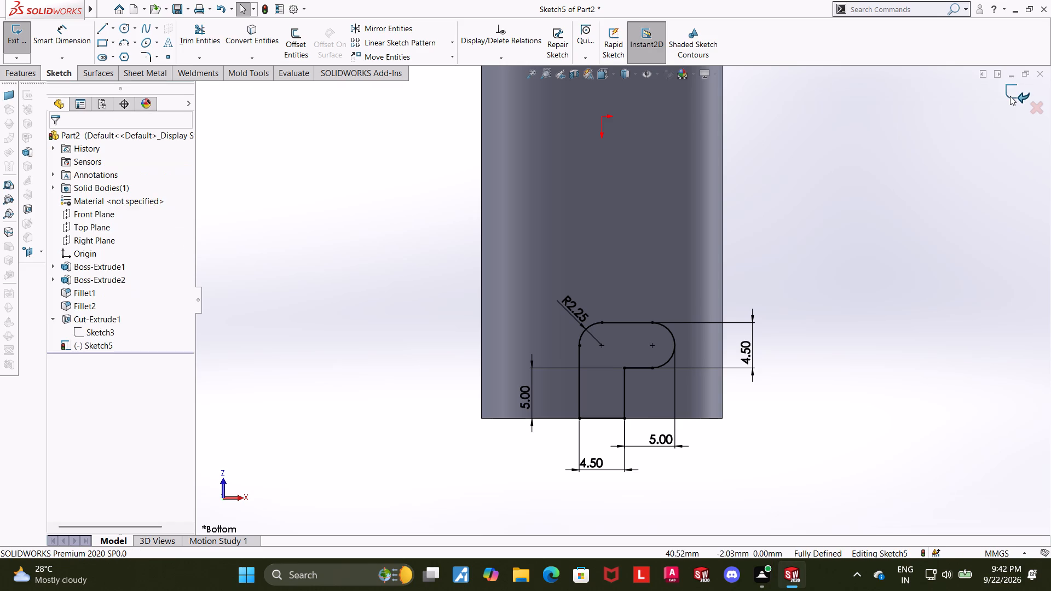
# Finish the sketch and cut-extrude the L-shaped profile from the sketch plane, Up To Surface, ending at the tube's outer cylindrical face.
pyautogui.scroll(3, 874, 284)
pyautogui.moveTo(830, 251); pyautogui.dragTo(812, 294, button='middle')
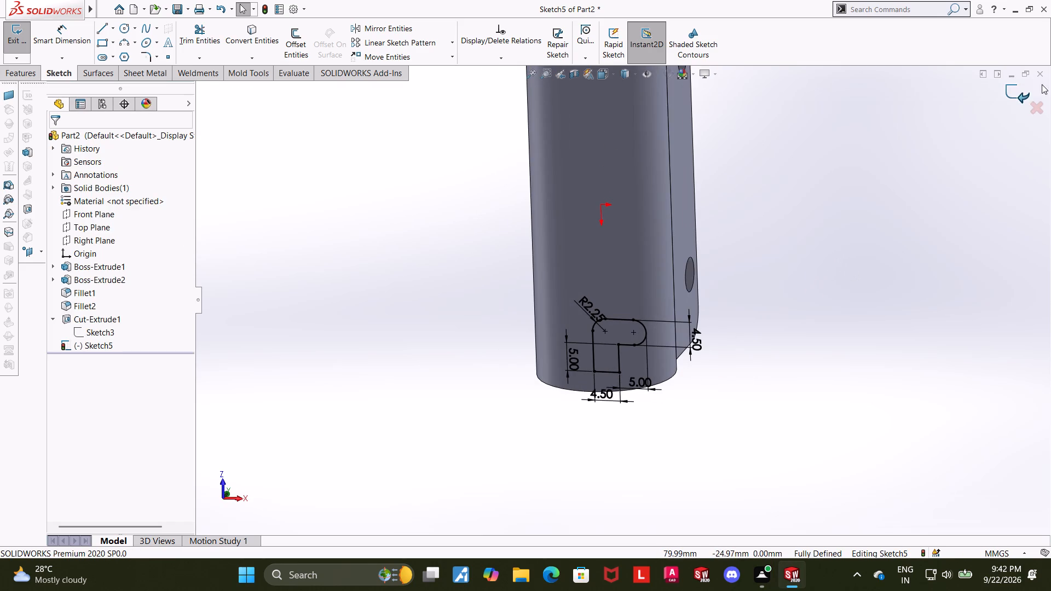
pyautogui.click(1018, 95)
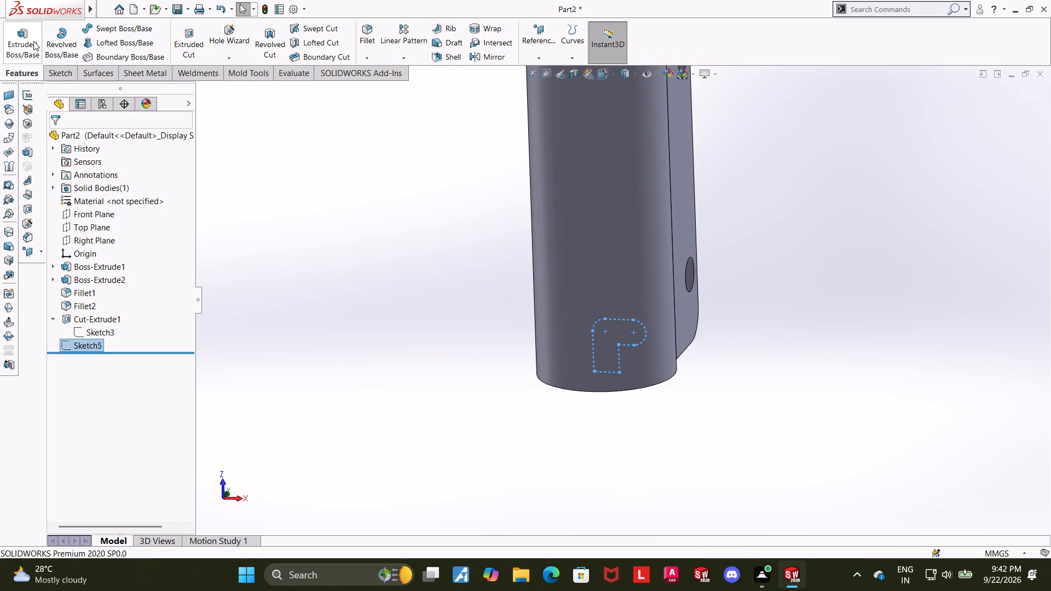
pyautogui.click(177, 38)
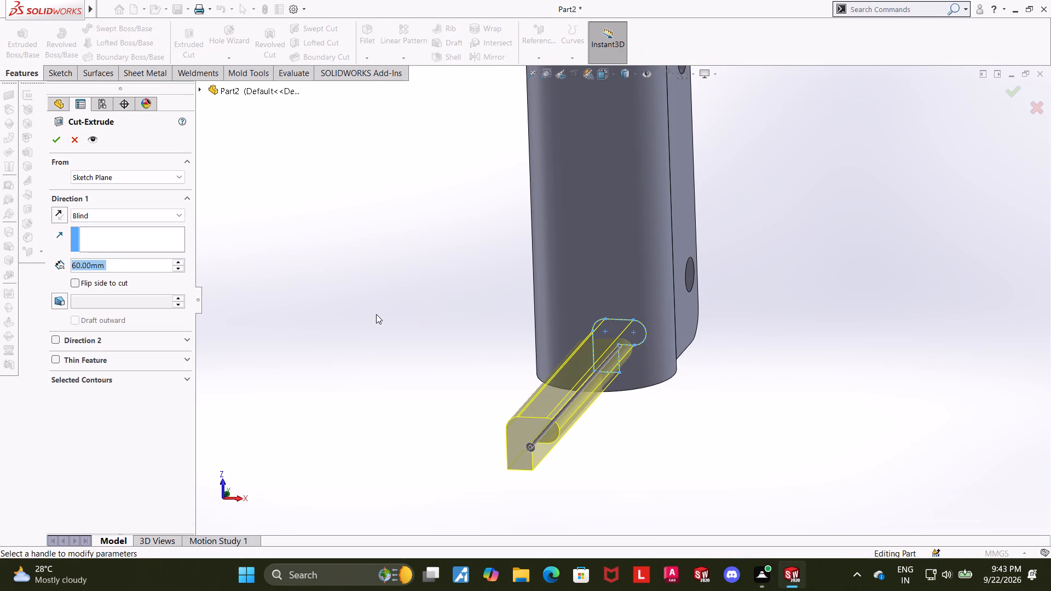
pyautogui.middleClick(372, 316)
pyautogui.click(97, 179)
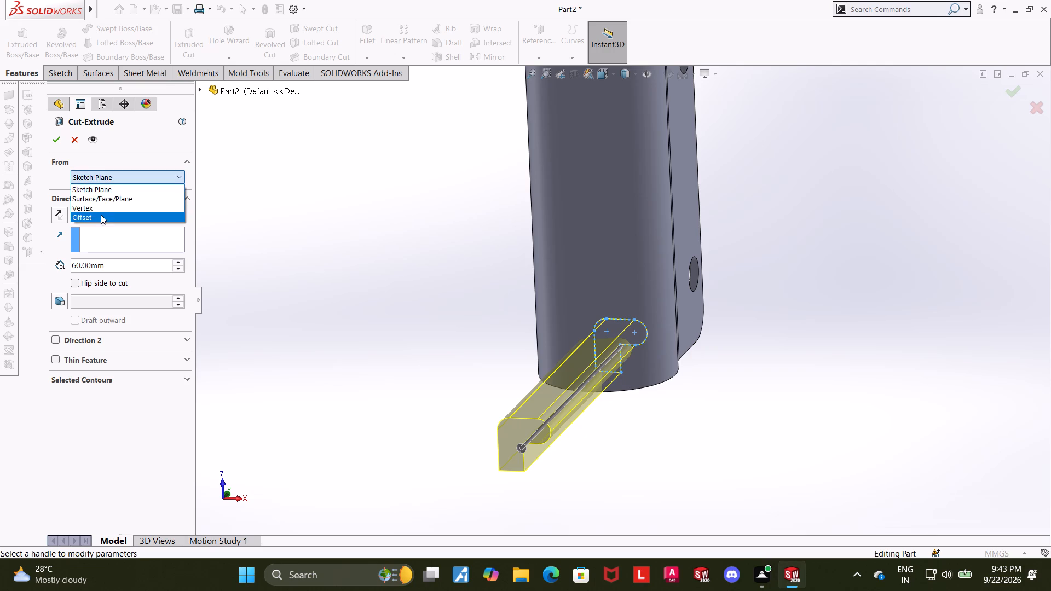
pyautogui.click(296, 239)
pyautogui.click(124, 211)
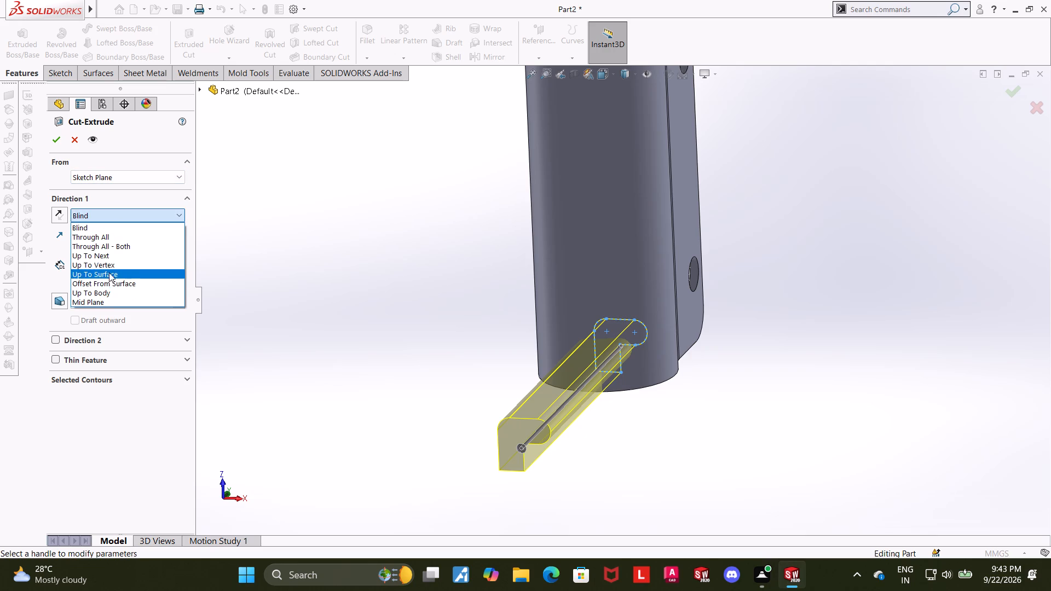
pyautogui.click(113, 280)
pyautogui.click(111, 214)
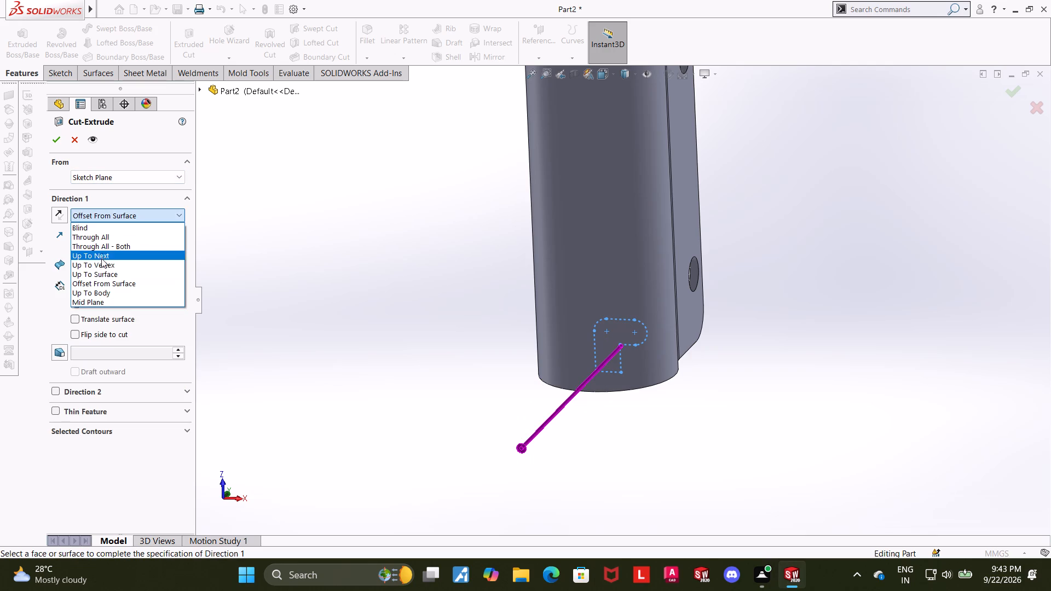
pyautogui.click(105, 271)
pyautogui.click(557, 277)
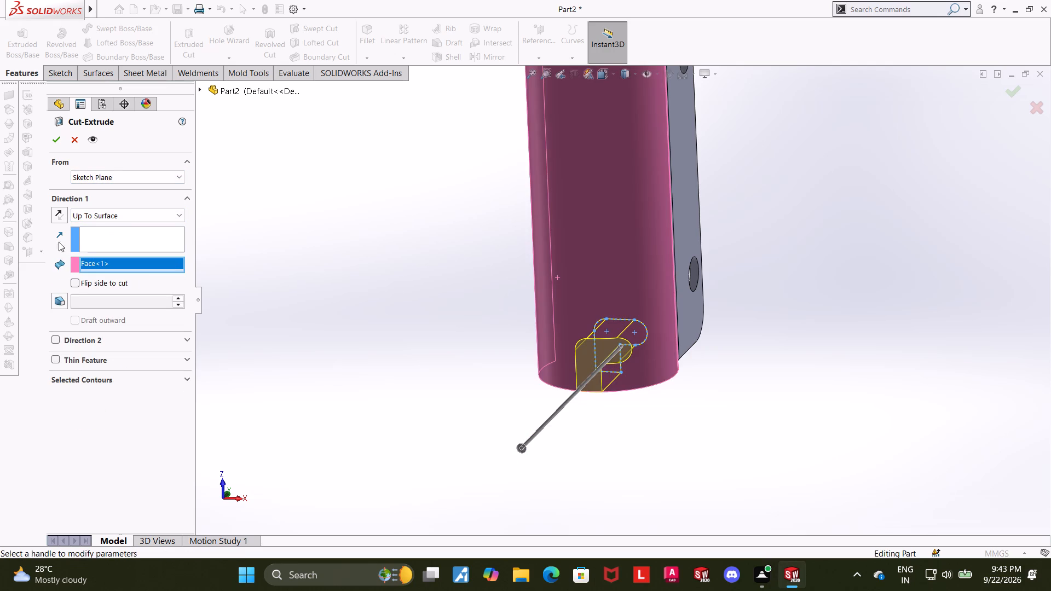
pyautogui.click(54, 148)
pyautogui.click(54, 148)
pyautogui.click(57, 140)
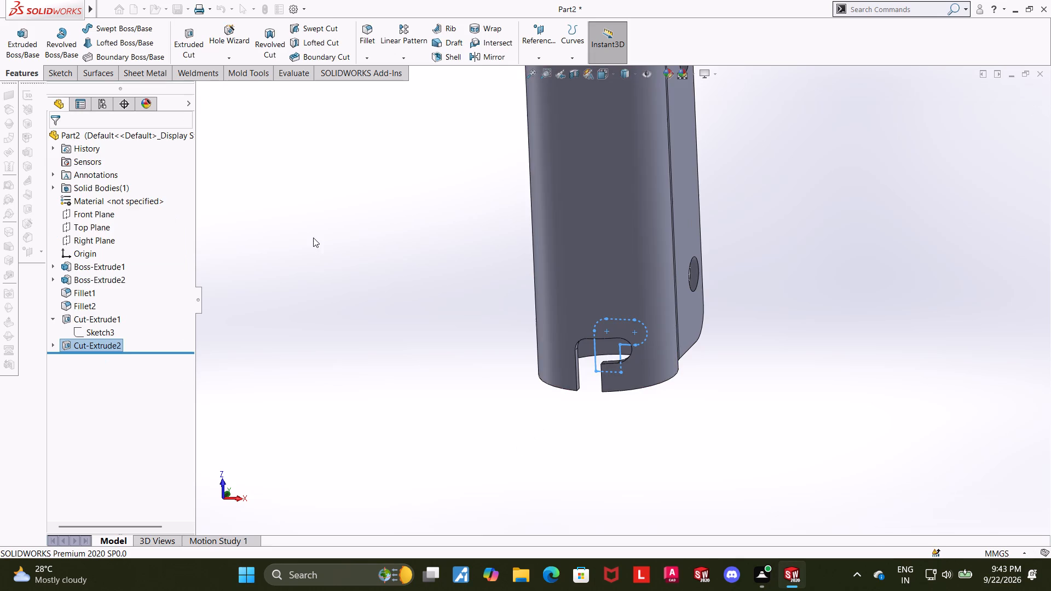
pyautogui.click(313, 237)
# Inspect the new L-shaped cut at the tube's end from the Bottom view and from oblique angles.
pyautogui.moveTo(350, 250); pyautogui.dragTo(376, 189, button='middle')
pyautogui.click(600, 74)
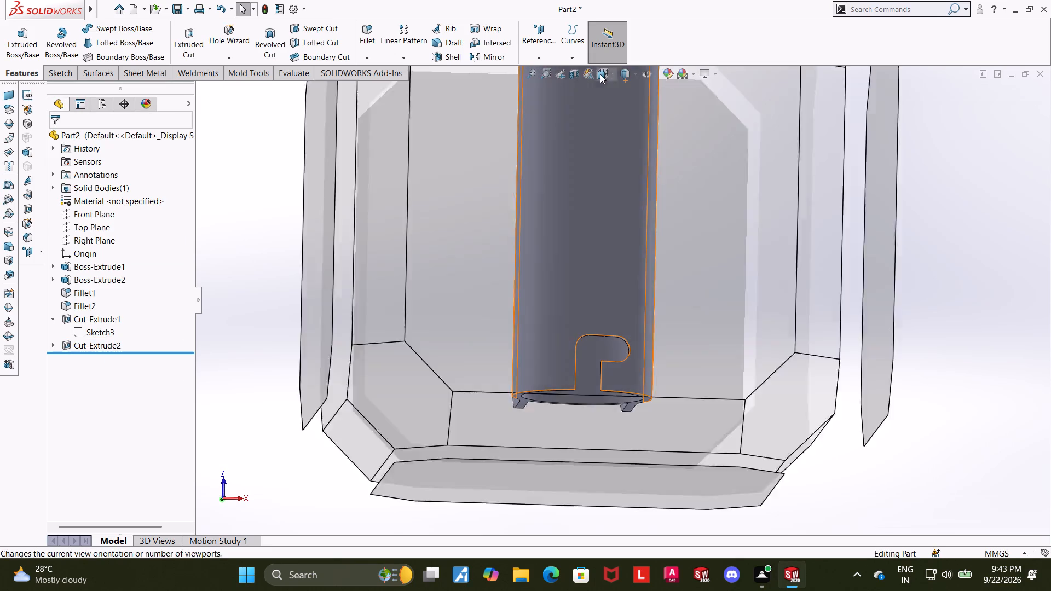
pyautogui.click(529, 370)
pyautogui.scroll(-2, 704, 468)
pyautogui.moveTo(739, 457); pyautogui.dragTo(737, 459, button='middle')
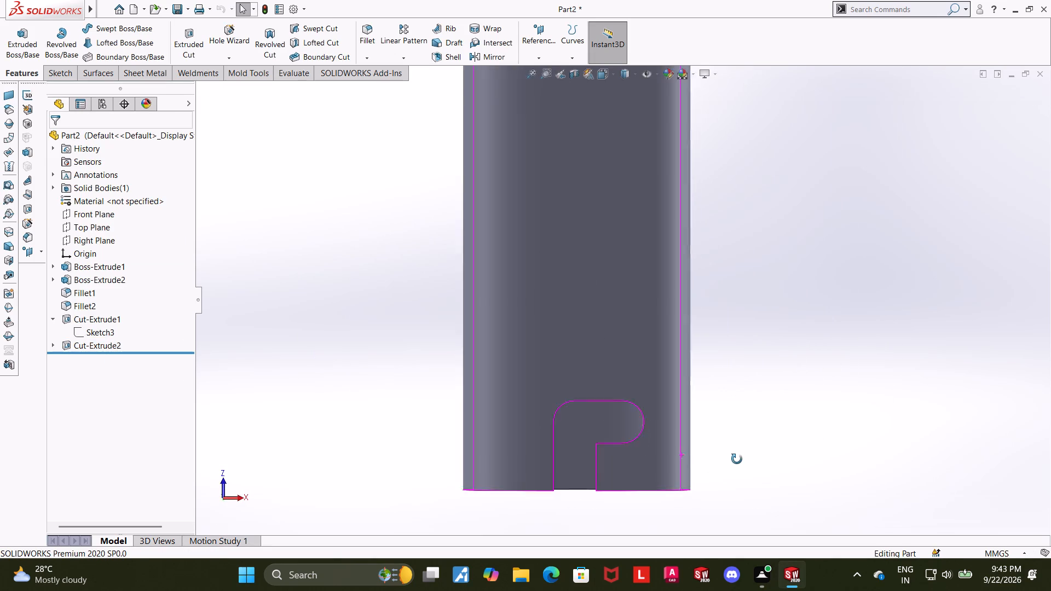
pyautogui.moveTo(737, 459); pyautogui.dragTo(689, 486, button='middle')
pyautogui.scroll(-3, 610, 459)
pyautogui.scroll(5, 563, 455)
pyautogui.scroll(-4, 579, 355)
pyautogui.scroll(-1, 656, 459)
pyautogui.moveTo(683, 454); pyautogui.dragTo(798, 427, button='middle')
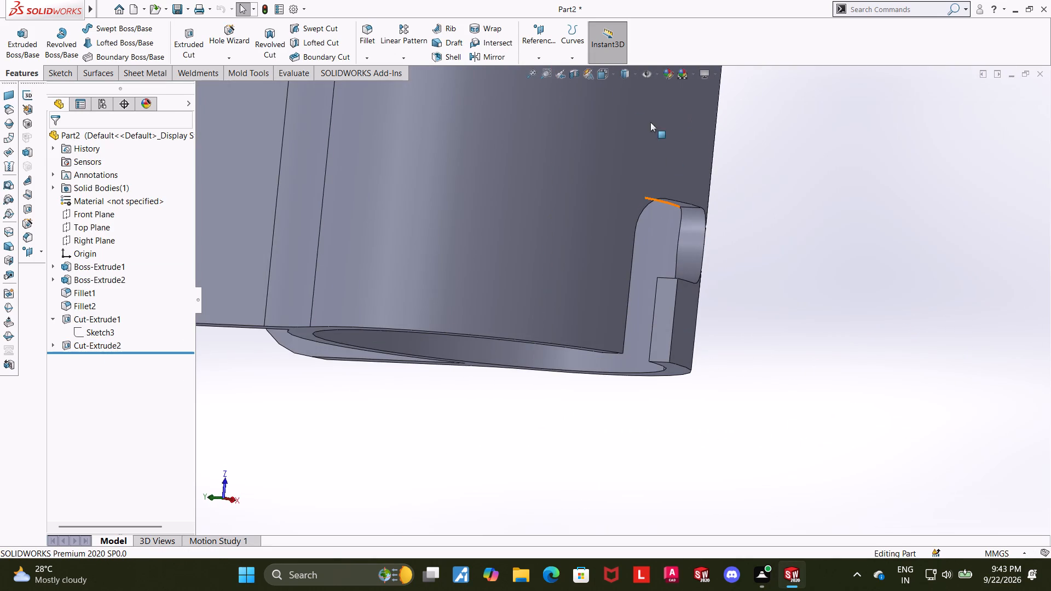
# Inspect the clamp and its L-shaped end cut from the Bottom view, the Right view and several oblique angles.
pyautogui.click(602, 71)
pyautogui.click(552, 362)
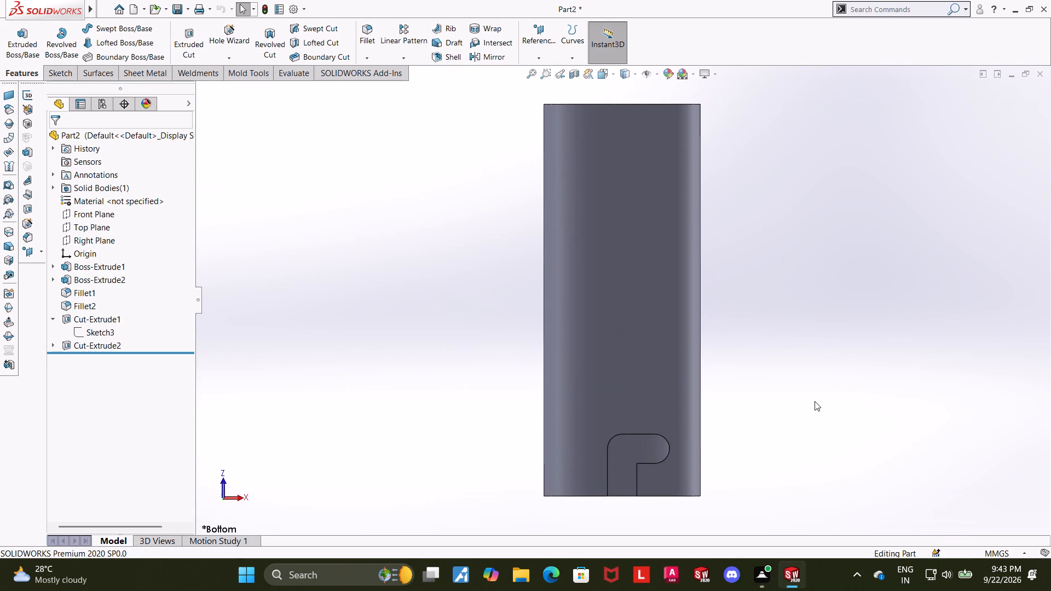
pyautogui.scroll(2, 815, 401)
pyautogui.scroll(-3, 653, 404)
pyautogui.moveTo(721, 422); pyautogui.dragTo(690, 447, button='middle')
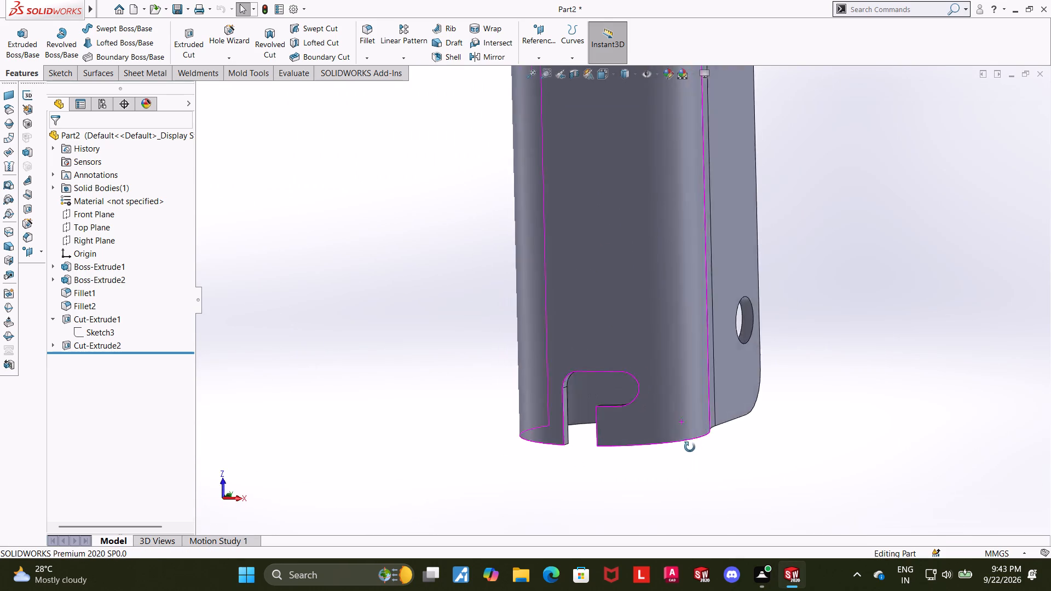
pyautogui.moveTo(690, 447); pyautogui.dragTo(685, 490, button='middle')
pyautogui.scroll(6, 690, 478)
pyautogui.moveTo(700, 355); pyautogui.dragTo(732, 460, button='middle')
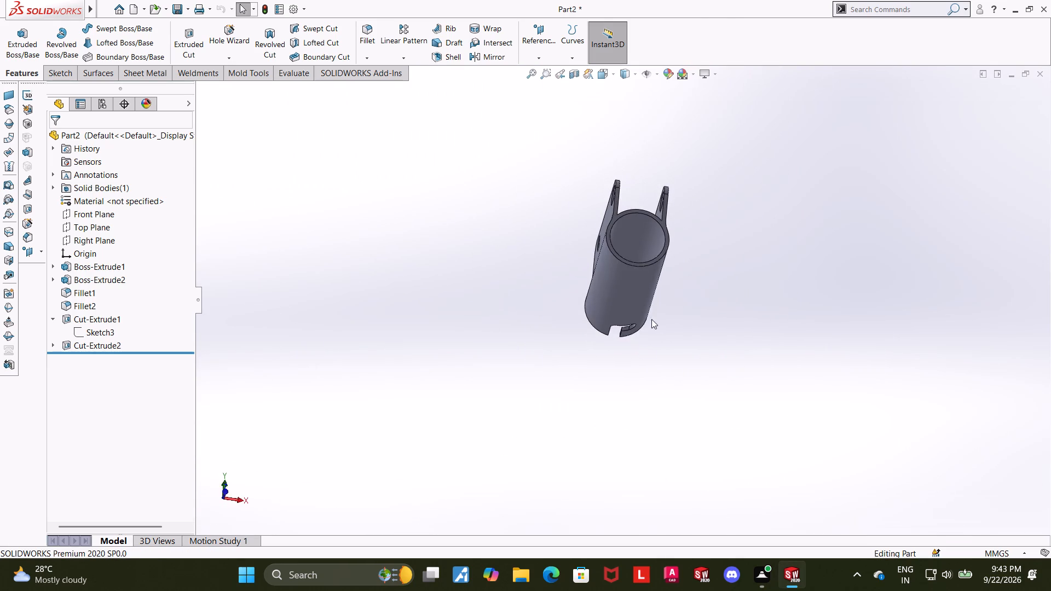
pyautogui.moveTo(650, 334); pyautogui.dragTo(867, 189, button='middle')
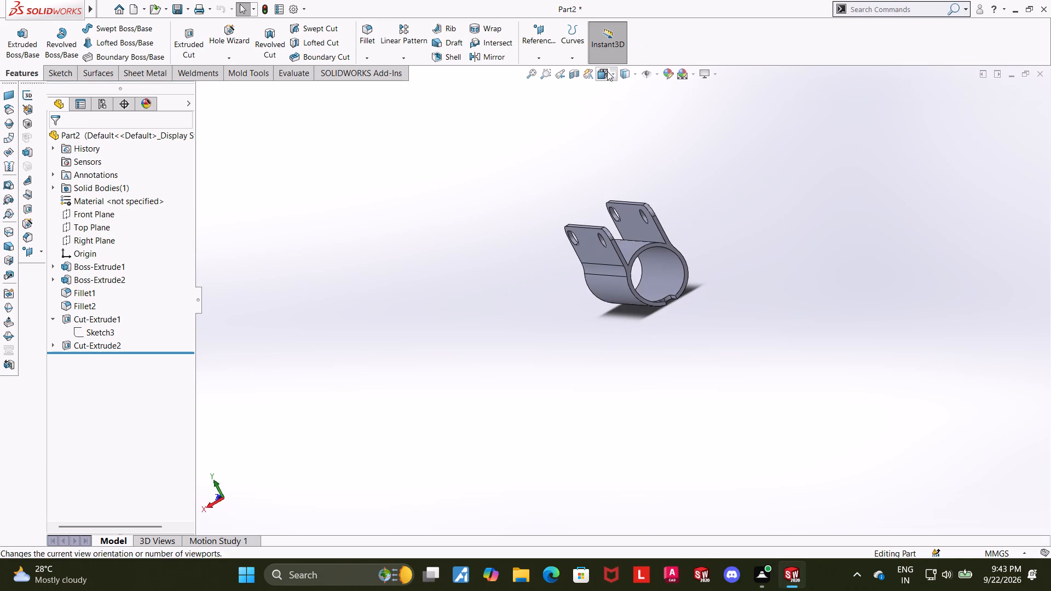
pyautogui.click(604, 73)
pyautogui.click(418, 427)
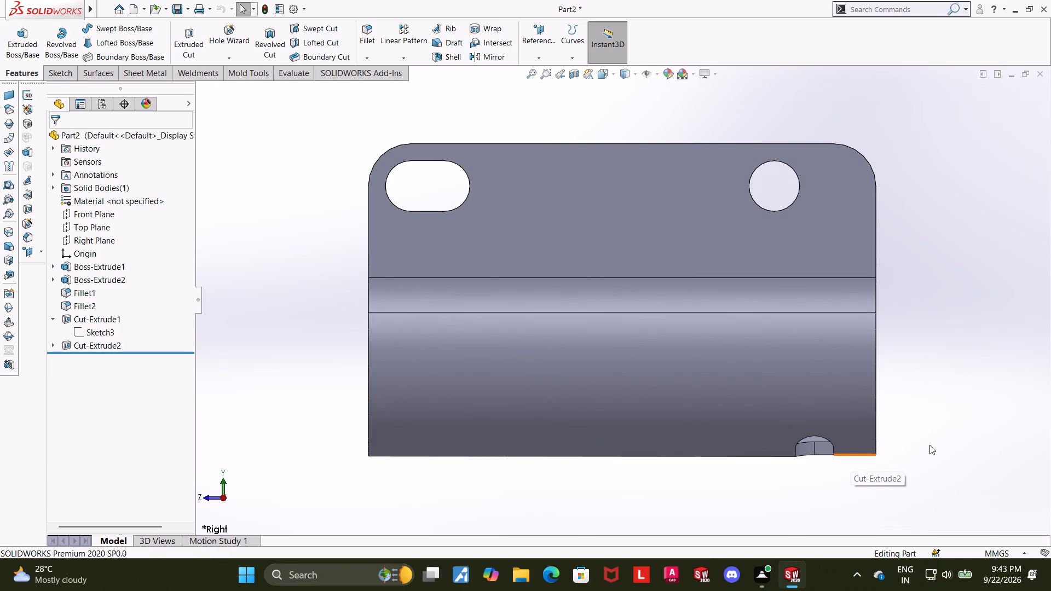
pyautogui.moveTo(902, 433); pyautogui.dragTo(890, 360, button='middle')
pyautogui.scroll(1, 892, 413)
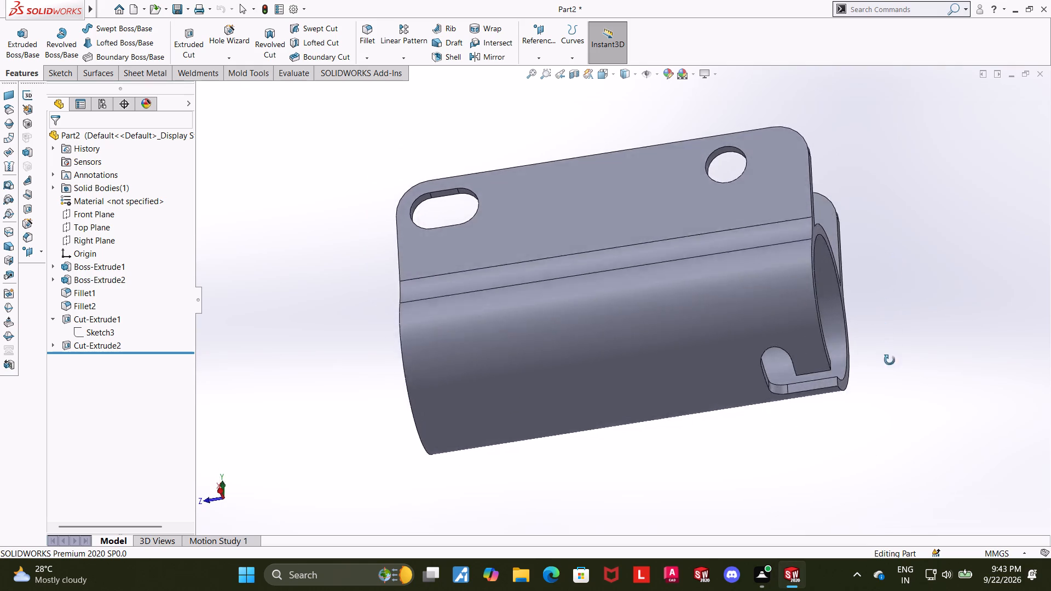
pyautogui.moveTo(890, 360); pyautogui.dragTo(898, 464, button='middle')
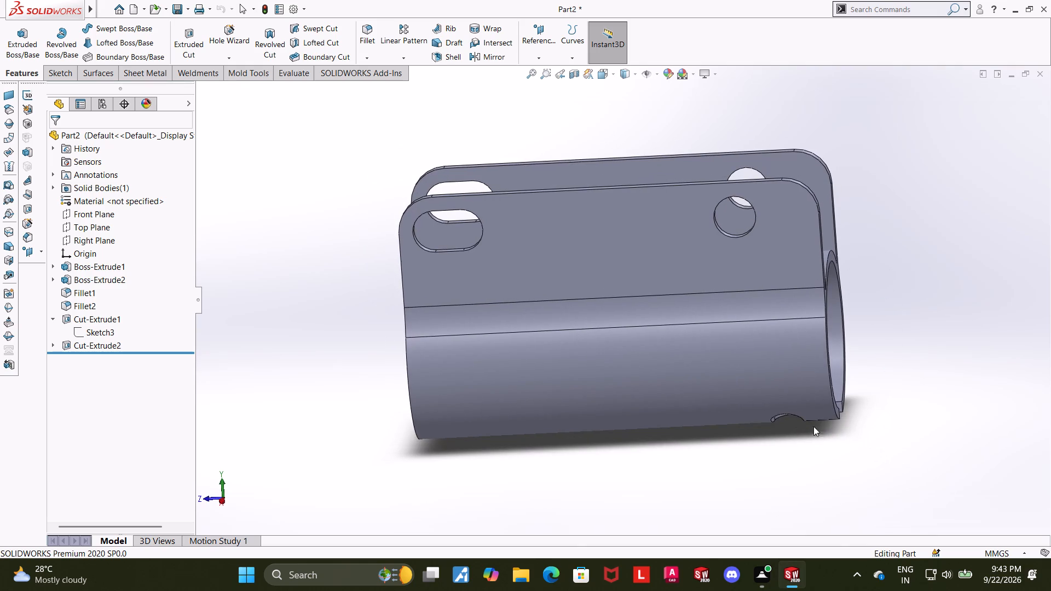
pyautogui.scroll(3, 770, 441)
pyautogui.moveTo(563, 378); pyautogui.dragTo(647, 370, button='middle')
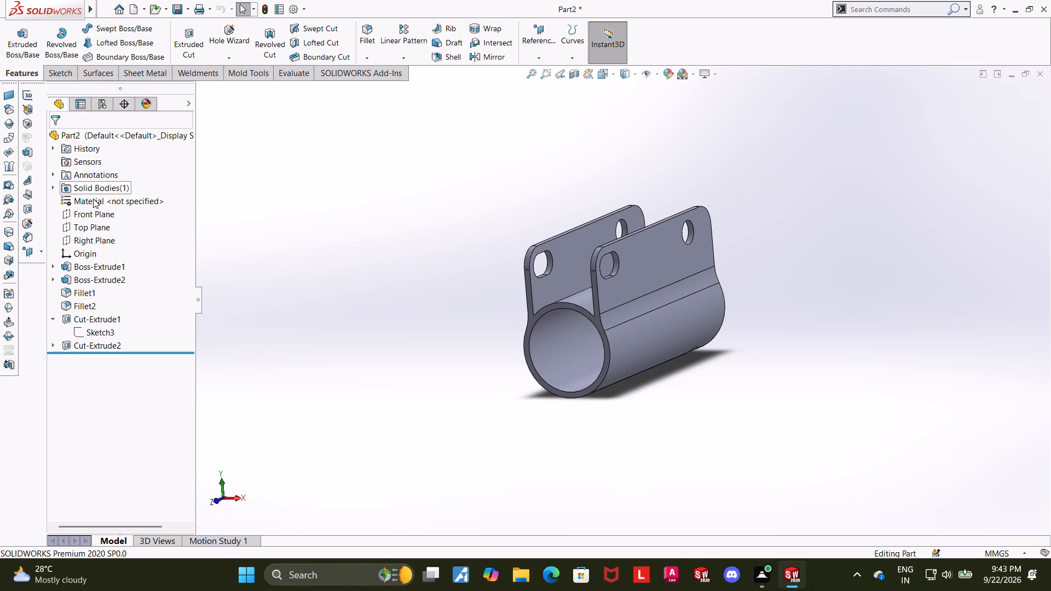
# Change the appearance of the whole part to red from the standard colour swatches.
pyautogui.click(141, 106)
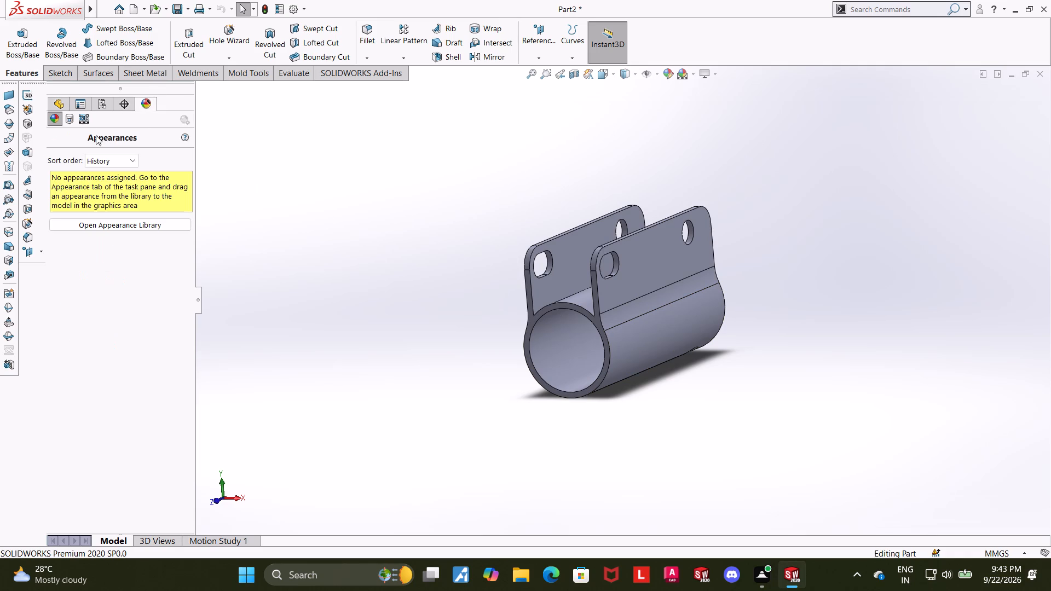
pyautogui.click(56, 103)
pyautogui.rightClick(96, 137)
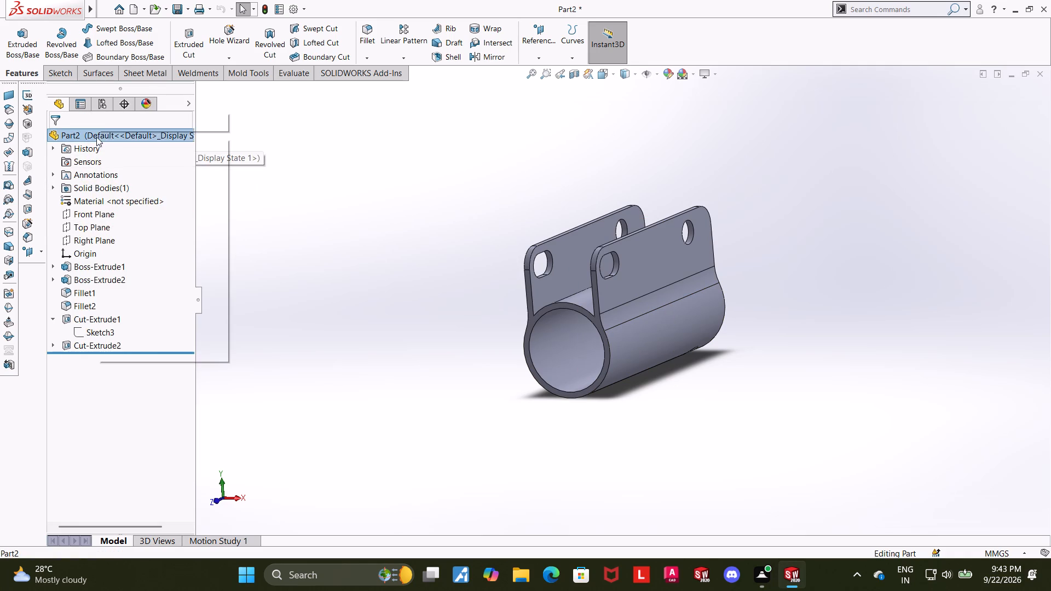
pyautogui.click(123, 122)
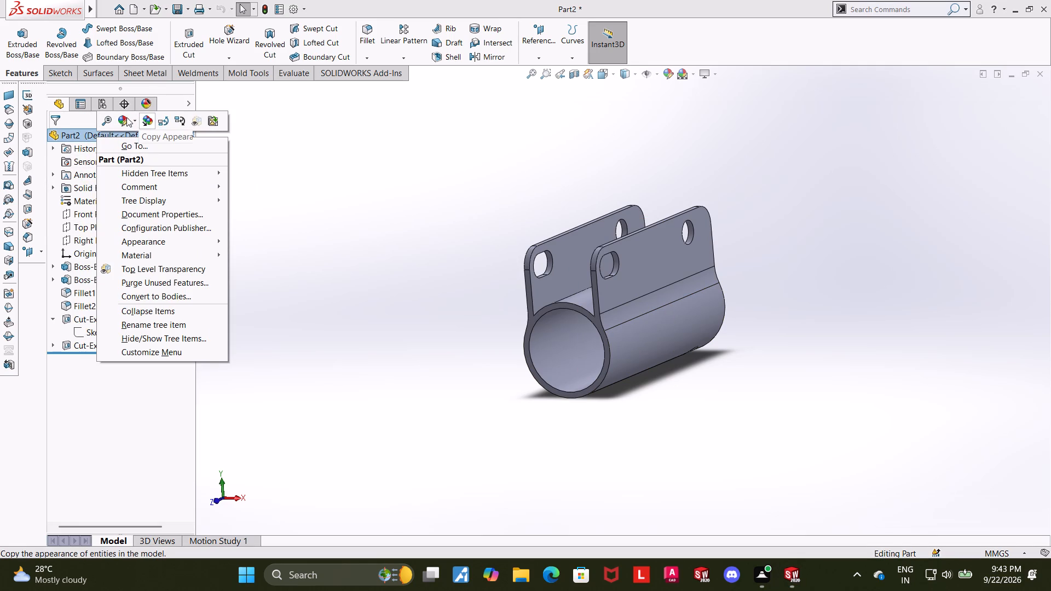
pyautogui.click(124, 117)
pyautogui.click(124, 116)
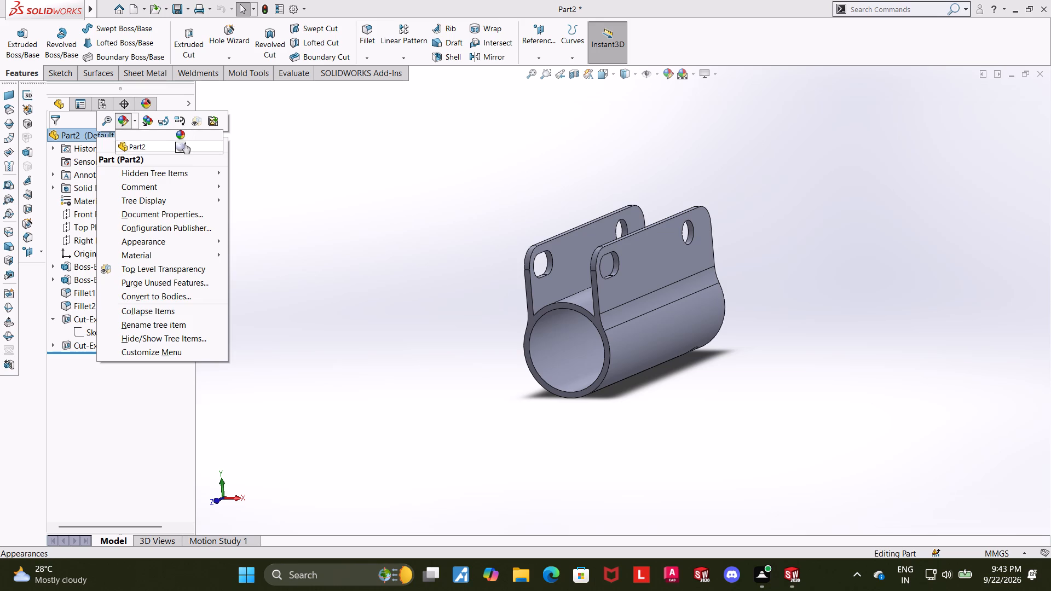
pyautogui.click(184, 143)
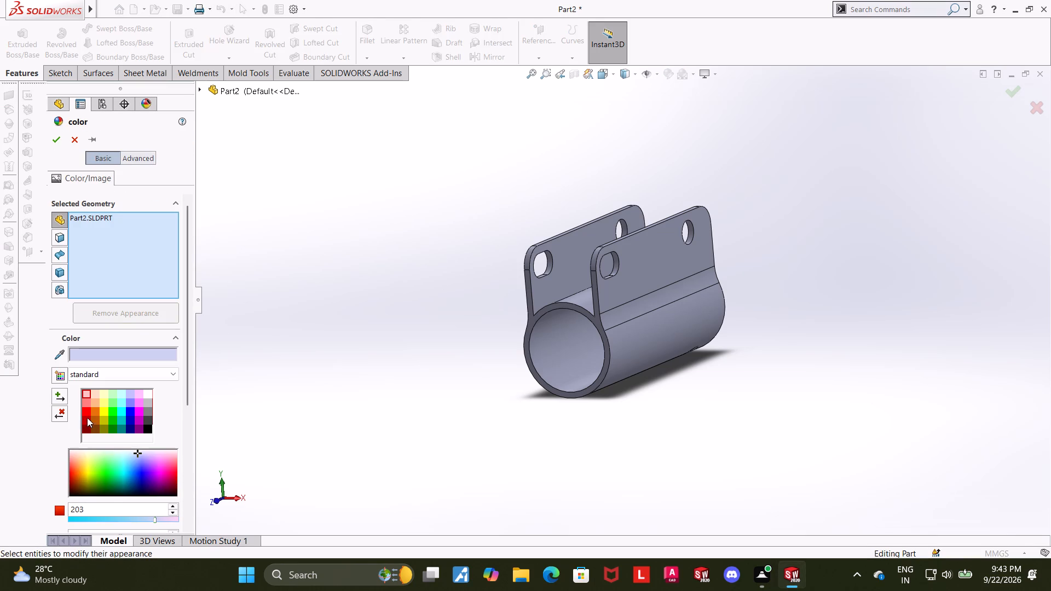
pyautogui.click(86, 412)
pyautogui.click(57, 141)
pyautogui.click(388, 238)
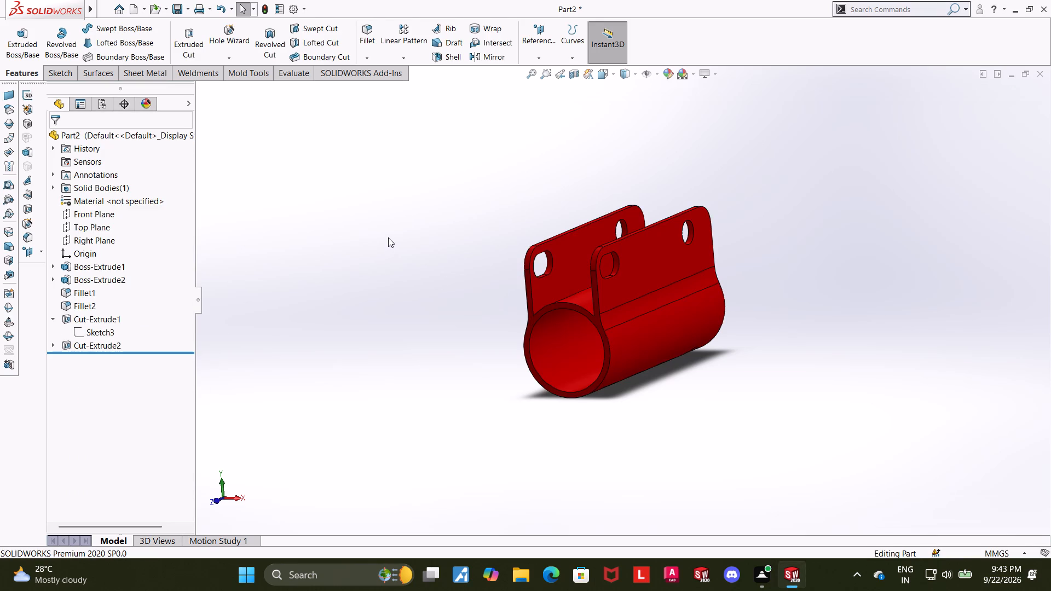
# Start saving the red clamp part to a file.
pyautogui.scroll(-1, 991, 213)
pyautogui.moveTo(799, 282); pyautogui.dragTo(778, 303, button='middle')
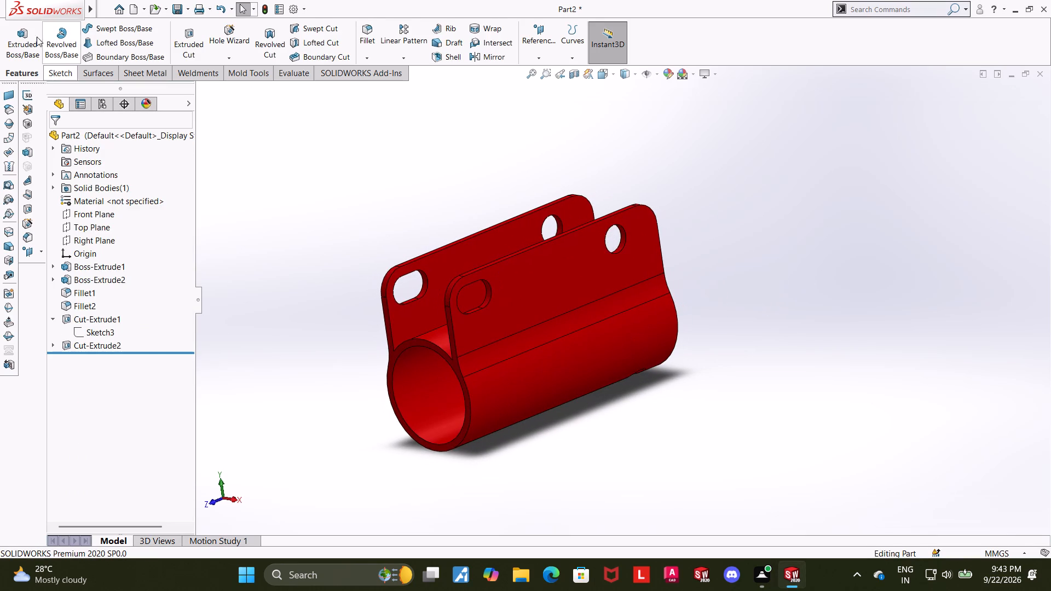
pyautogui.click(120, 155)
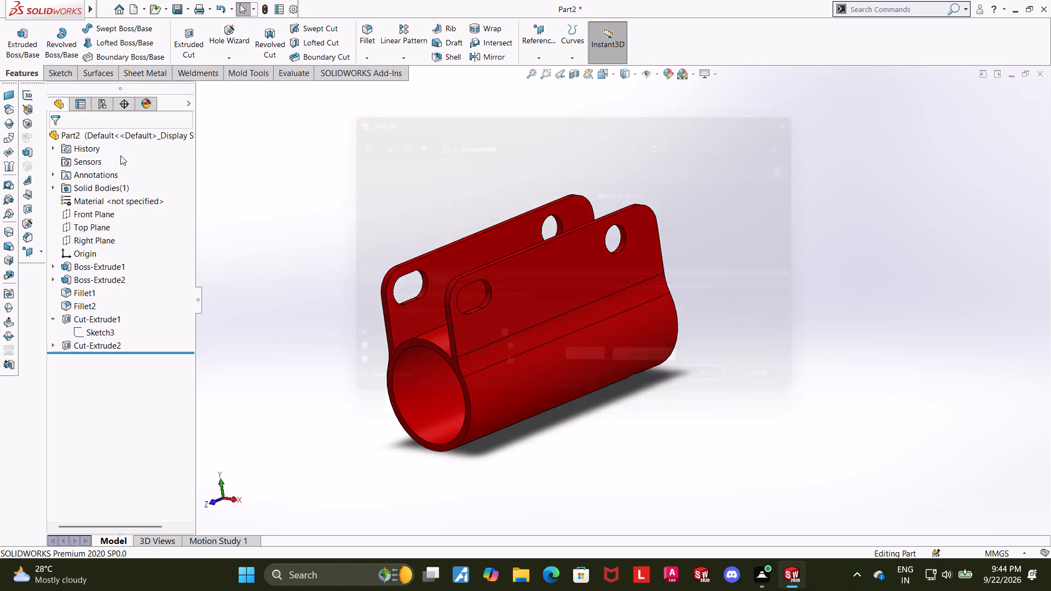
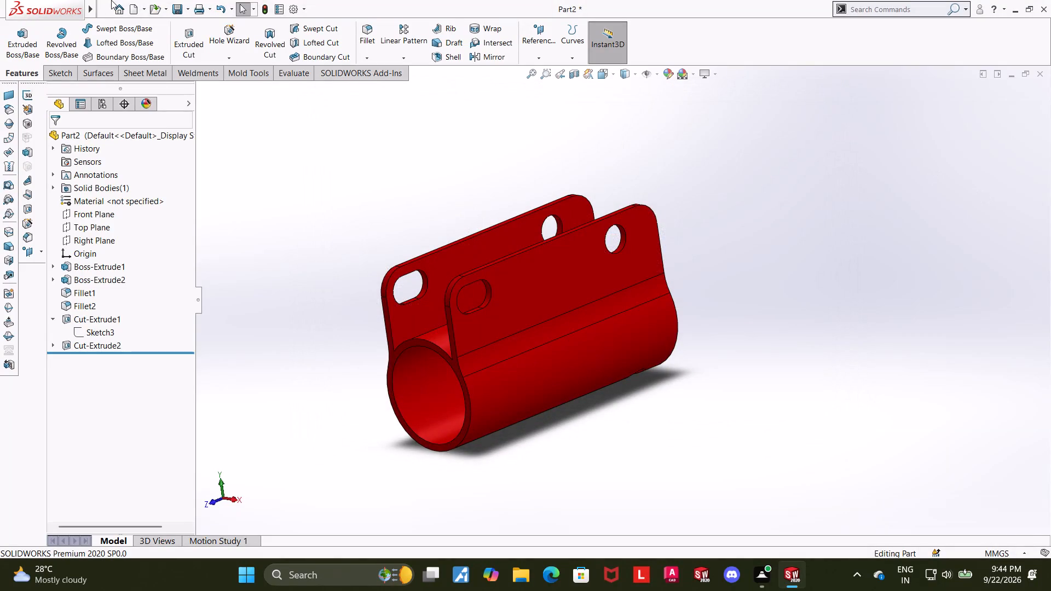
# Save the part in the Downloads folder as a SOLIDWORKS Part named "Pulse axis sleeve bracket".
pyautogui.click(134, 146)
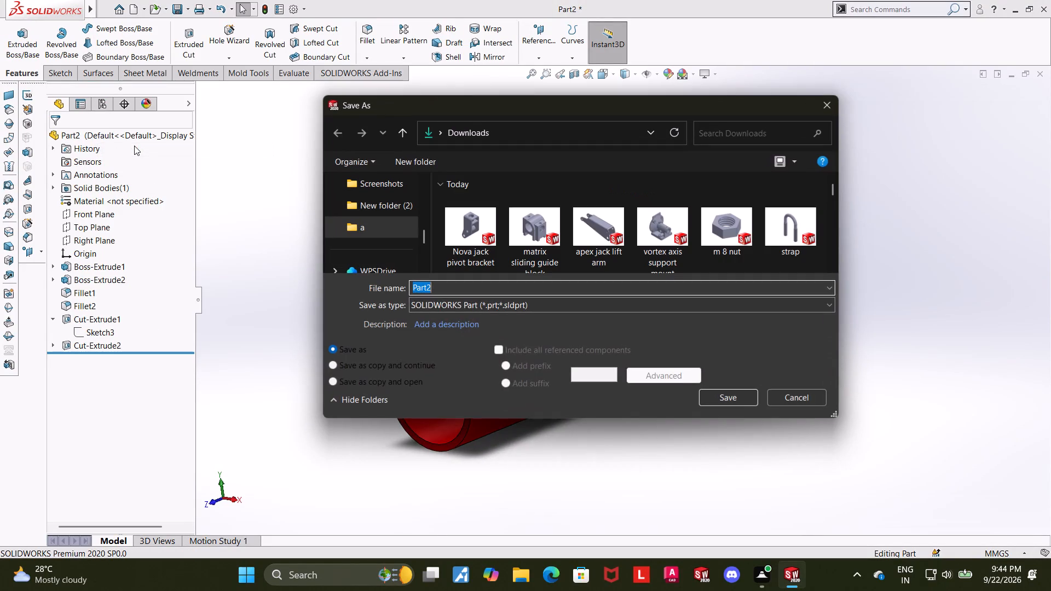
pyautogui.press('BackSpace')
pyautogui.press('BackSpace')
pyautogui.write('se axis sleeve bracket')
pyautogui.press('space')
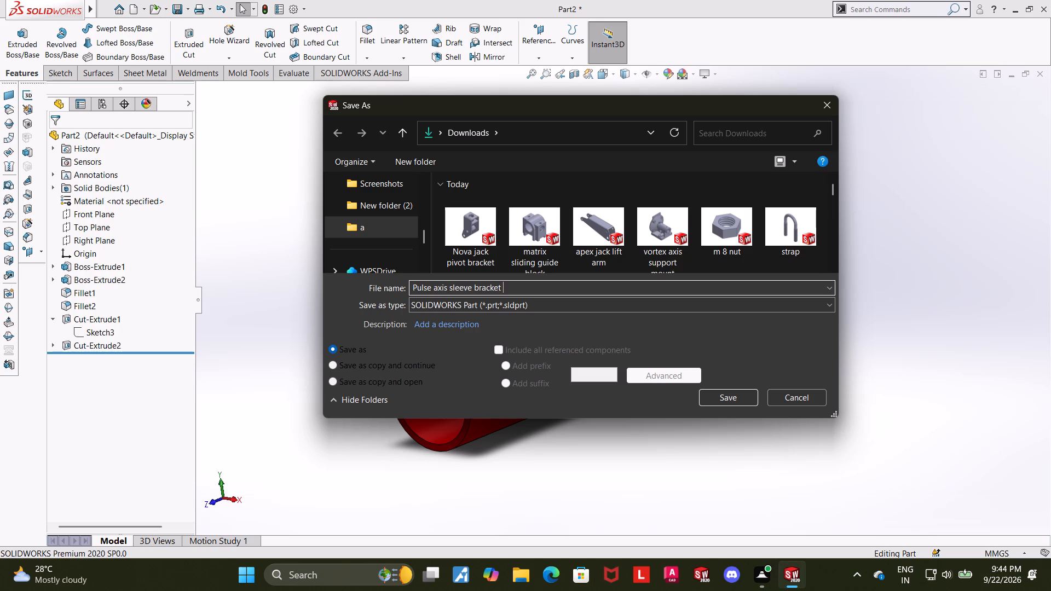
pyautogui.click(731, 396)
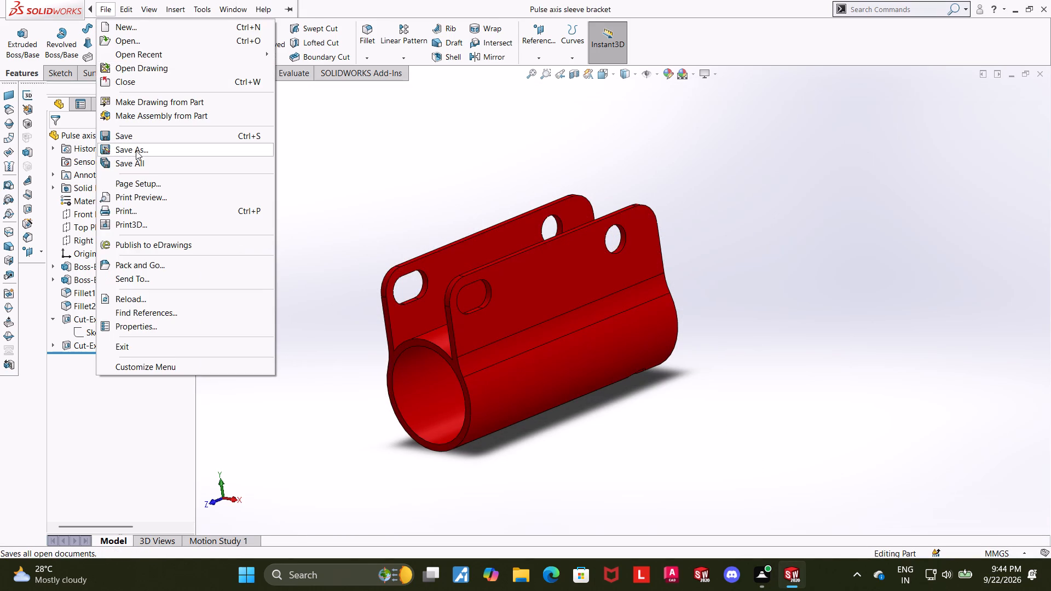
# Save a copy of the bracket in Adobe Portable Document Format (*.pdf) under the same name.
pyautogui.click(136, 150)
pyautogui.click(528, 303)
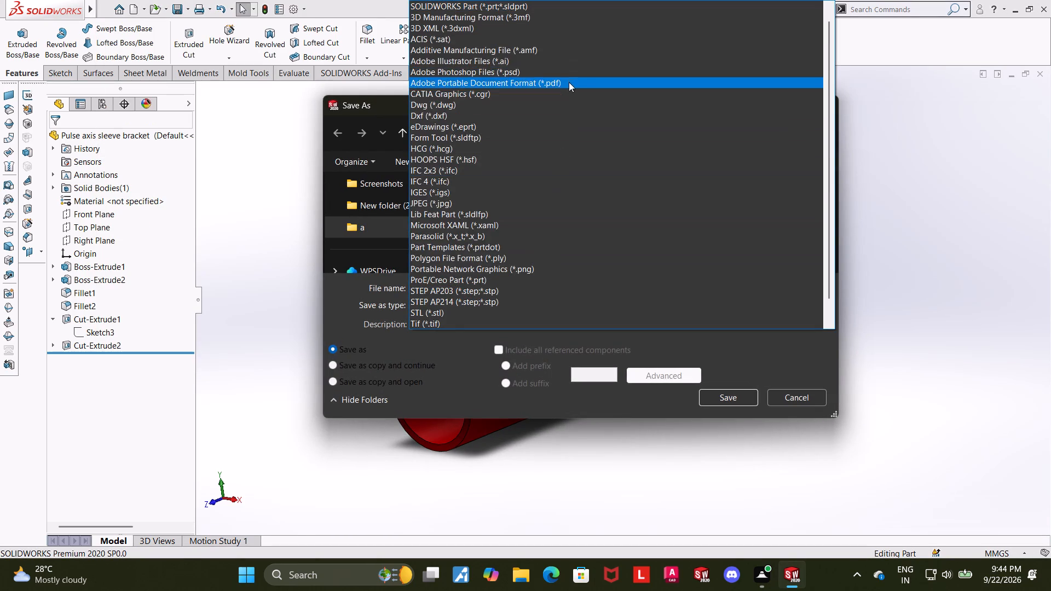
pyautogui.click(569, 82)
pyautogui.click(723, 415)
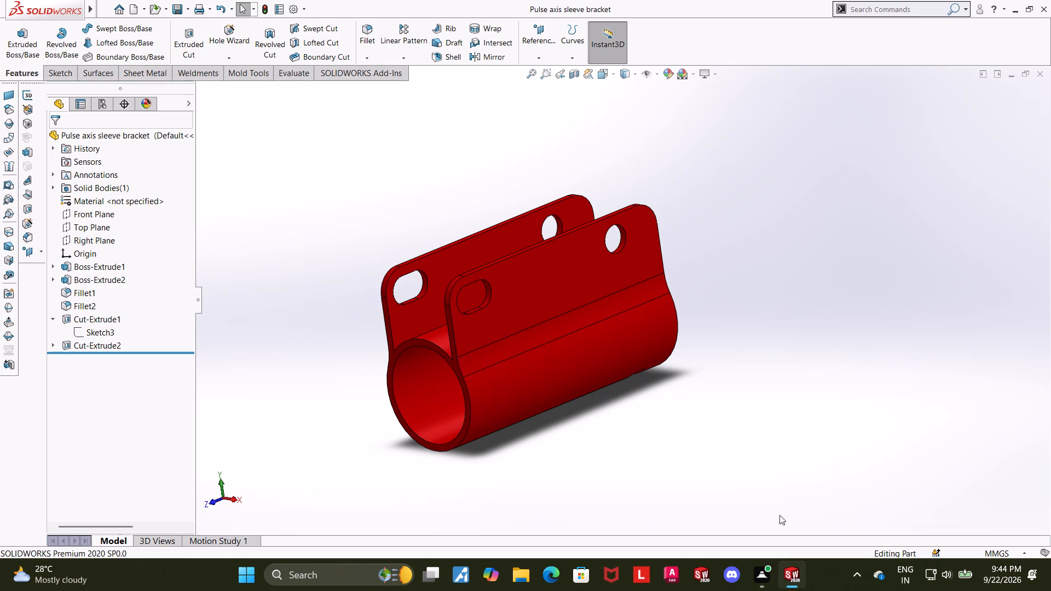